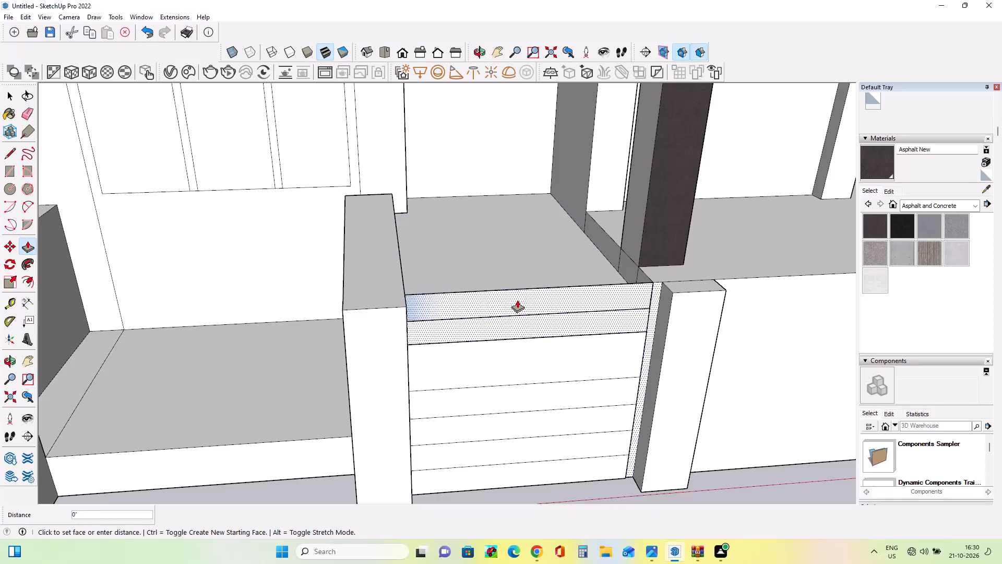
# Undo the last push-down of the entrance plinth's top surface.
pyautogui.hotkey('ctrl', 'z')
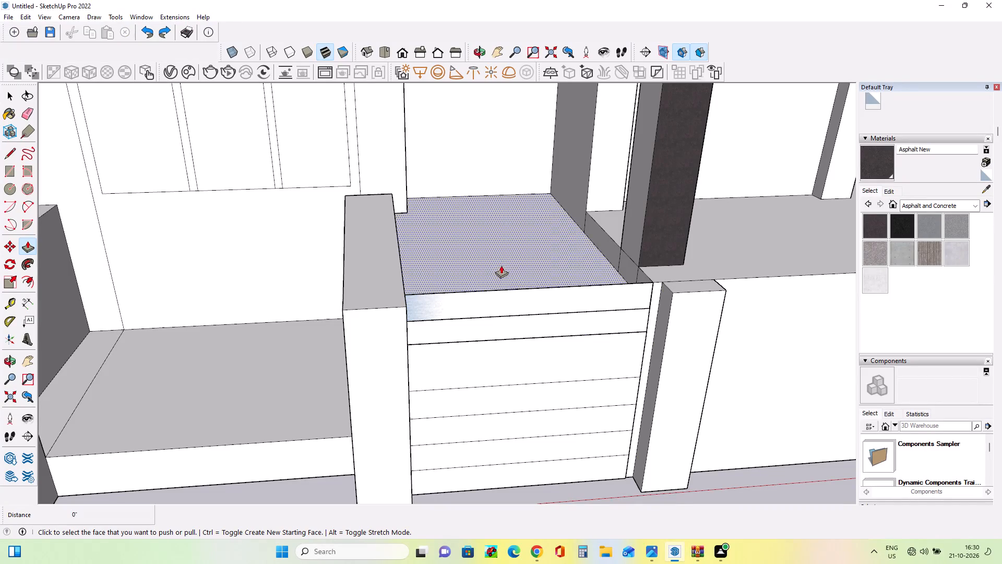
pyautogui.hotkey('ctrl', 'z')
# Pull the two lowest entrance risers forward with Push/Pull, bringing the bottom one out farther to form the first treads.
pyautogui.moveTo(522, 319); pyautogui.dragTo(484, 298, button='middle')
pyautogui.moveTo(509, 360); pyautogui.dragTo(507, 355)
pyautogui.moveTo(509, 373); pyautogui.dragTo(507, 336)
pyautogui.moveTo(529, 361); pyautogui.dragTo(532, 330, button='middle')
pyautogui.scroll(-7, 490, 315)
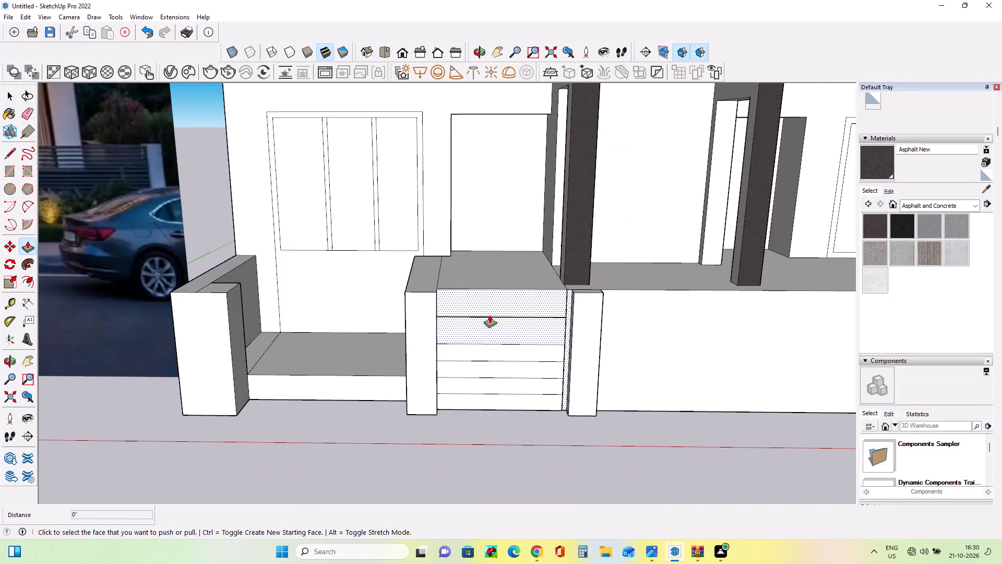
pyautogui.moveTo(495, 325); pyautogui.dragTo(508, 362, button='middle')
pyautogui.scroll(3, 511, 389)
pyautogui.click(511, 398)
pyautogui.click(506, 410)
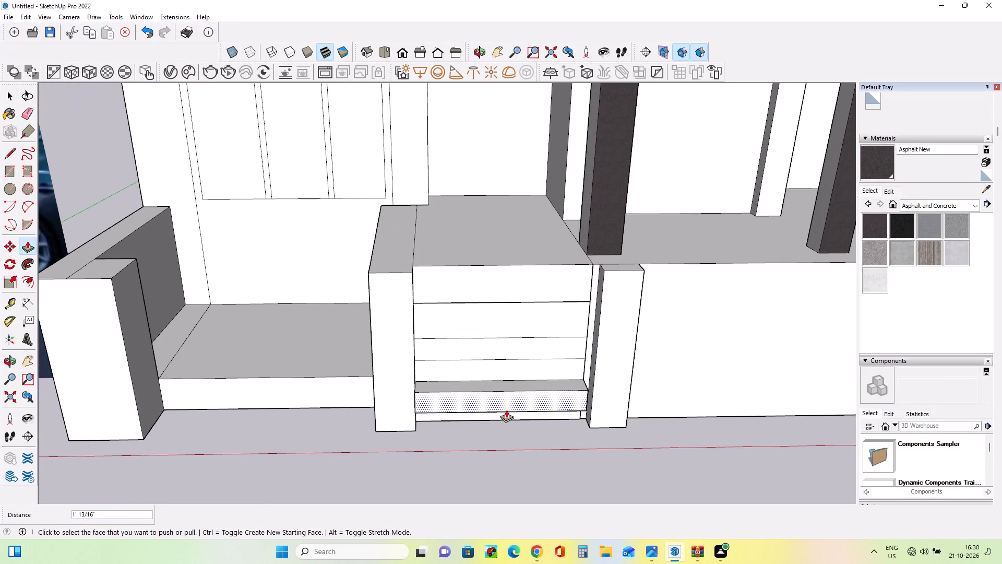
pyautogui.moveTo(518, 414); pyautogui.dragTo(493, 322, button='middle')
pyautogui.click(522, 403)
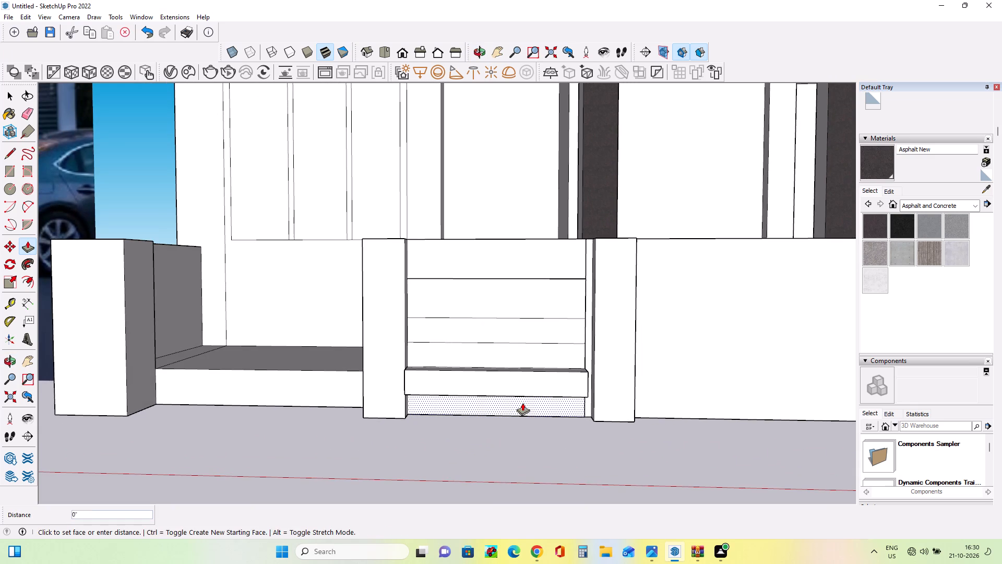
pyautogui.click(522, 415)
pyautogui.click(516, 409)
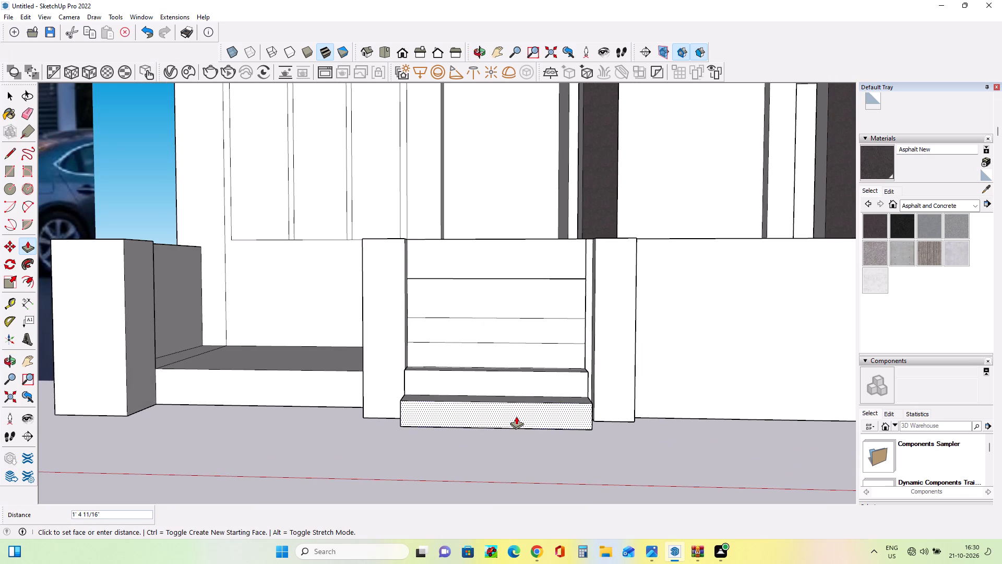
pyautogui.click(518, 416)
# Pull the third riser from the bottom forward and the fourth out by 3 5/16" to form narrow treads.
pyautogui.moveTo(466, 387); pyautogui.dragTo(476, 423, button='middle')
pyautogui.moveTo(499, 372); pyautogui.dragTo(519, 424, button='middle')
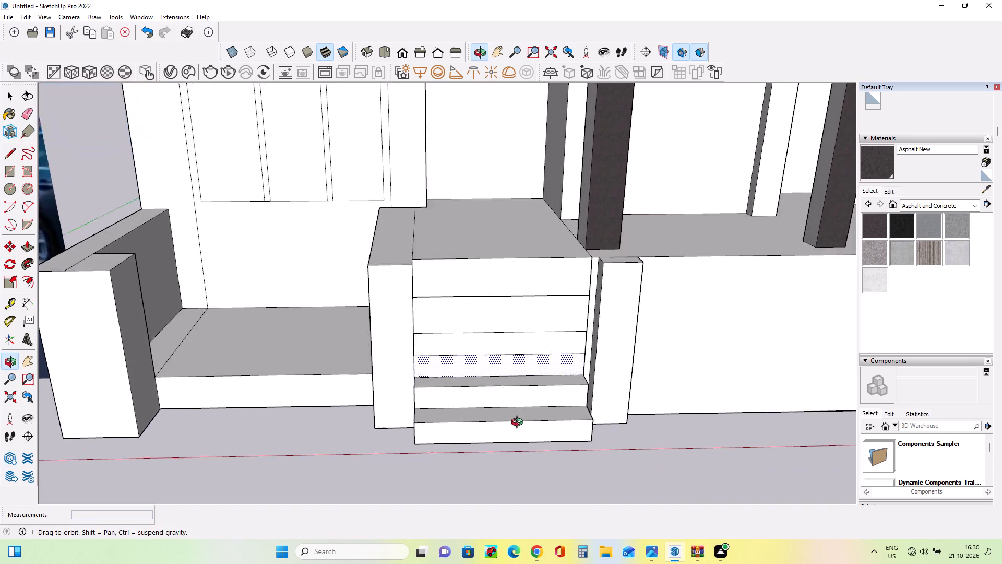
pyautogui.moveTo(519, 424); pyautogui.dragTo(520, 424, button='middle')
pyautogui.scroll(3, 488, 386)
pyautogui.moveTo(494, 398); pyautogui.dragTo(509, 432, button='middle')
pyautogui.click(502, 359)
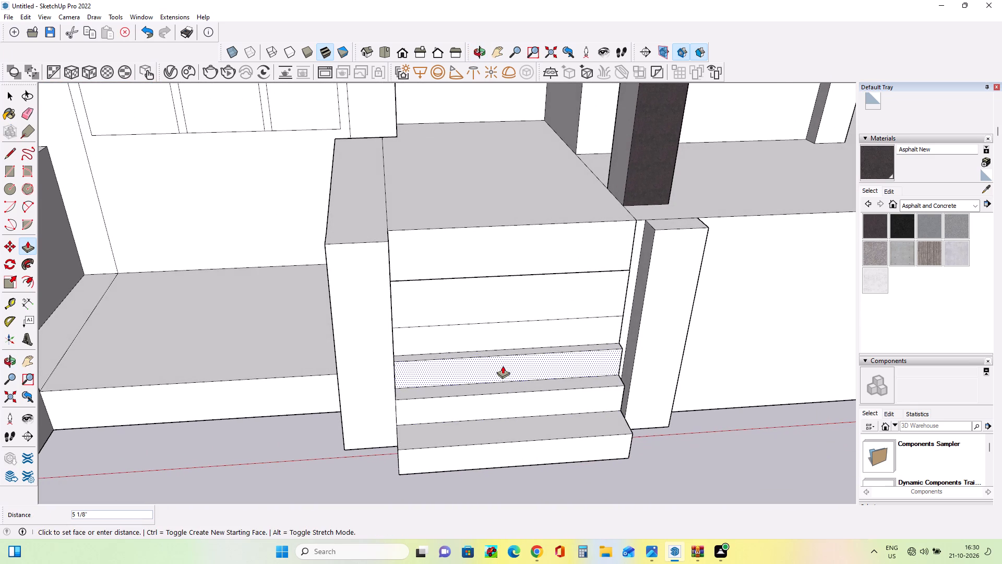
pyautogui.click(503, 366)
pyautogui.click(503, 338)
pyautogui.click(504, 343)
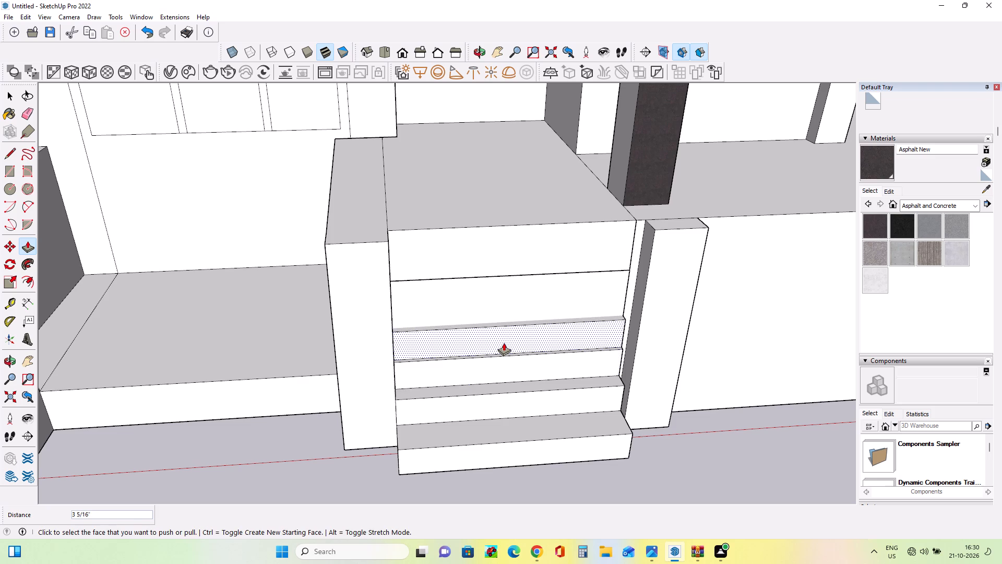
# Pull the second riser farther forward, the third by another 6 1/8" and the fourth by another 1 1/4" to deepen the treads.
pyautogui.click(541, 396)
pyautogui.click(541, 406)
pyautogui.moveTo(561, 408); pyautogui.dragTo(566, 421, button='middle')
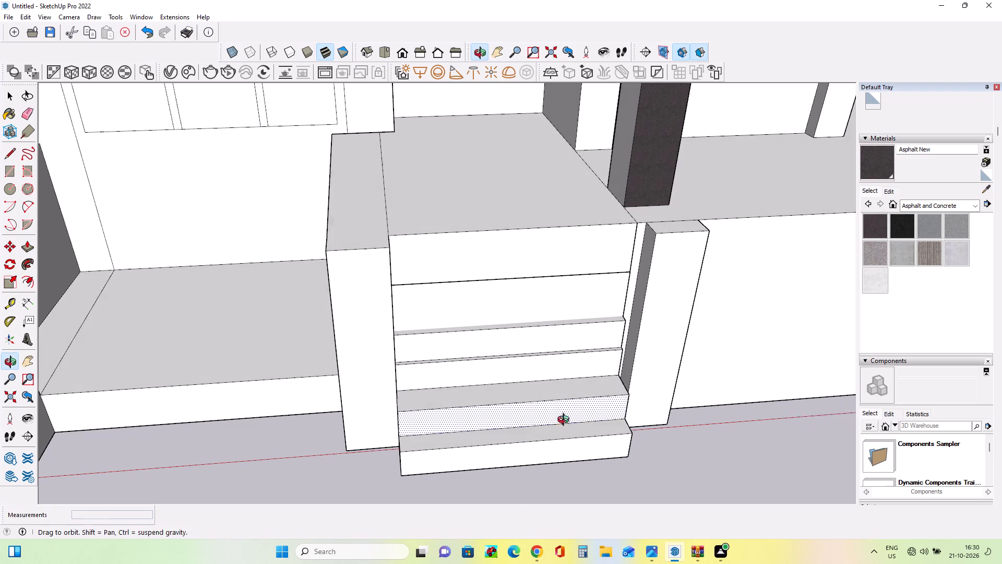
pyautogui.moveTo(566, 421); pyautogui.dragTo(567, 425, button='middle')
pyautogui.click(546, 367)
pyautogui.click(546, 377)
pyautogui.moveTo(561, 394); pyautogui.dragTo(563, 418, button='middle')
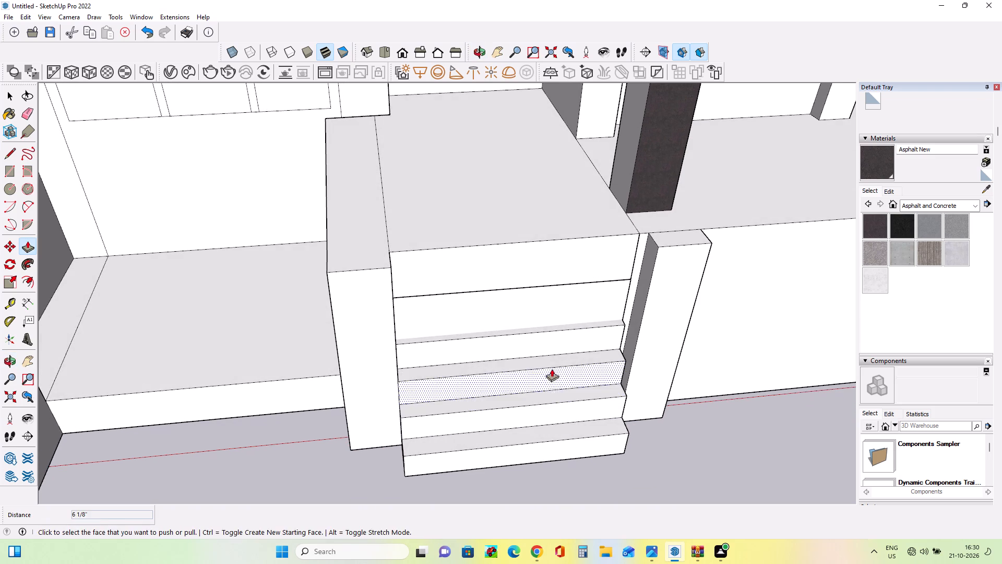
pyautogui.click(545, 344)
pyautogui.click(545, 346)
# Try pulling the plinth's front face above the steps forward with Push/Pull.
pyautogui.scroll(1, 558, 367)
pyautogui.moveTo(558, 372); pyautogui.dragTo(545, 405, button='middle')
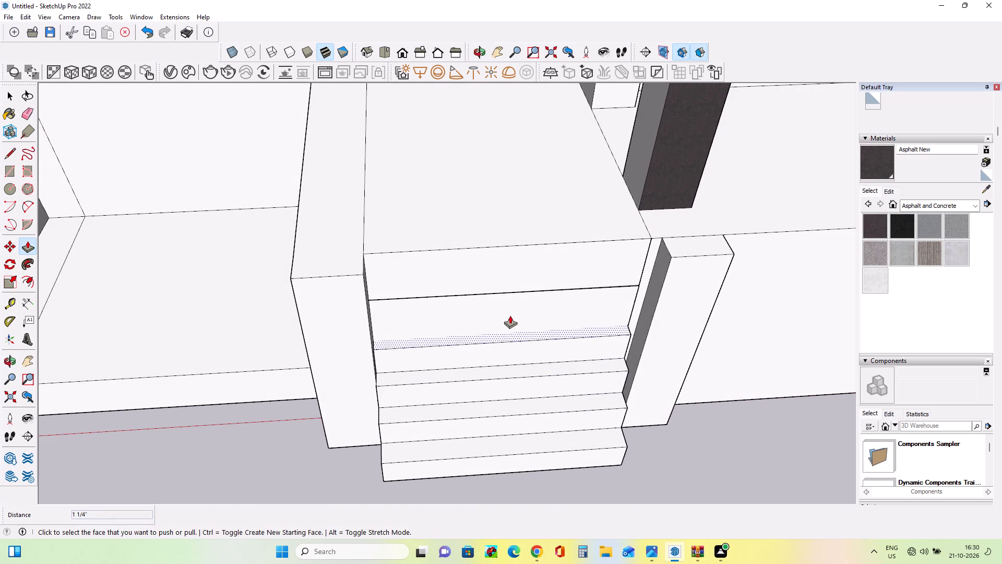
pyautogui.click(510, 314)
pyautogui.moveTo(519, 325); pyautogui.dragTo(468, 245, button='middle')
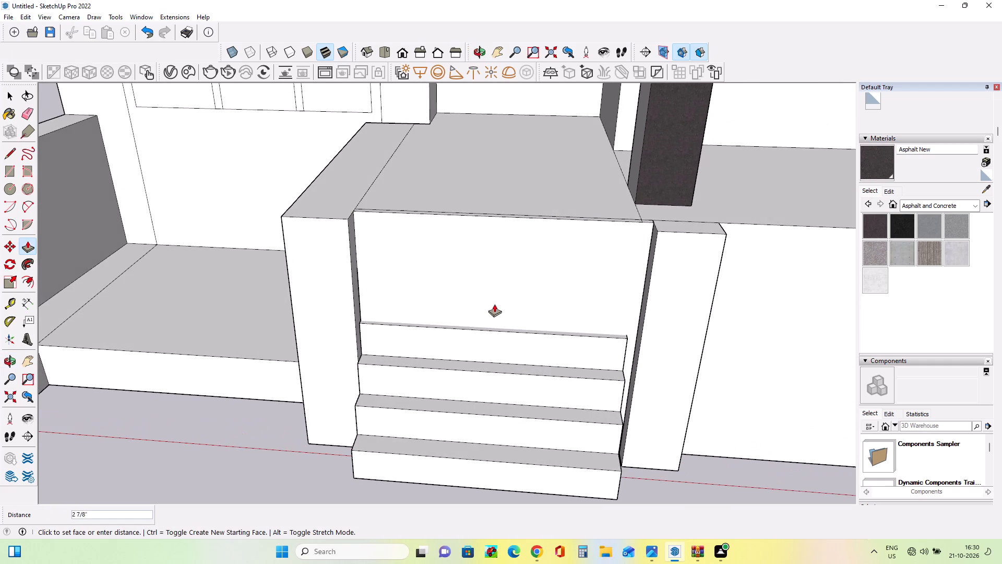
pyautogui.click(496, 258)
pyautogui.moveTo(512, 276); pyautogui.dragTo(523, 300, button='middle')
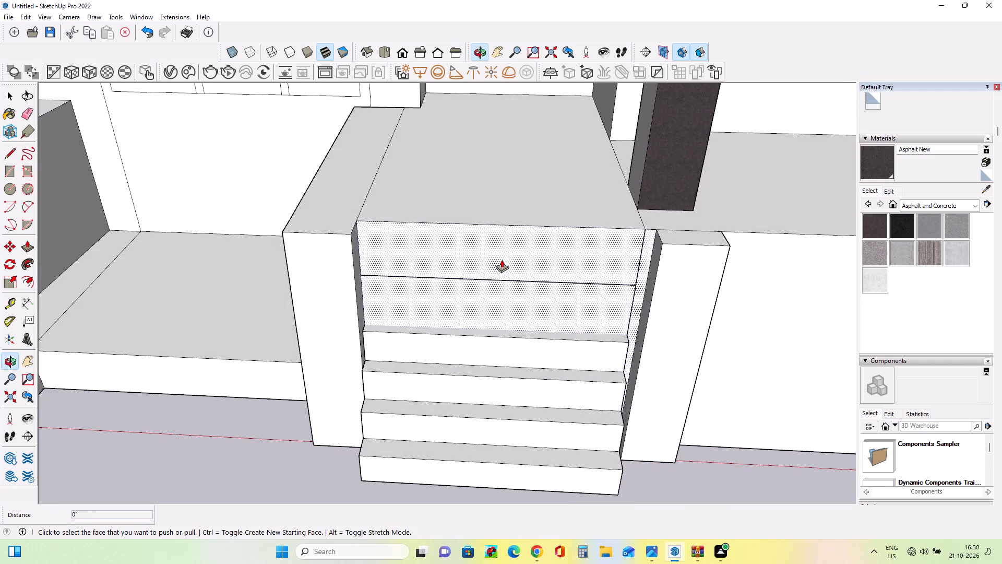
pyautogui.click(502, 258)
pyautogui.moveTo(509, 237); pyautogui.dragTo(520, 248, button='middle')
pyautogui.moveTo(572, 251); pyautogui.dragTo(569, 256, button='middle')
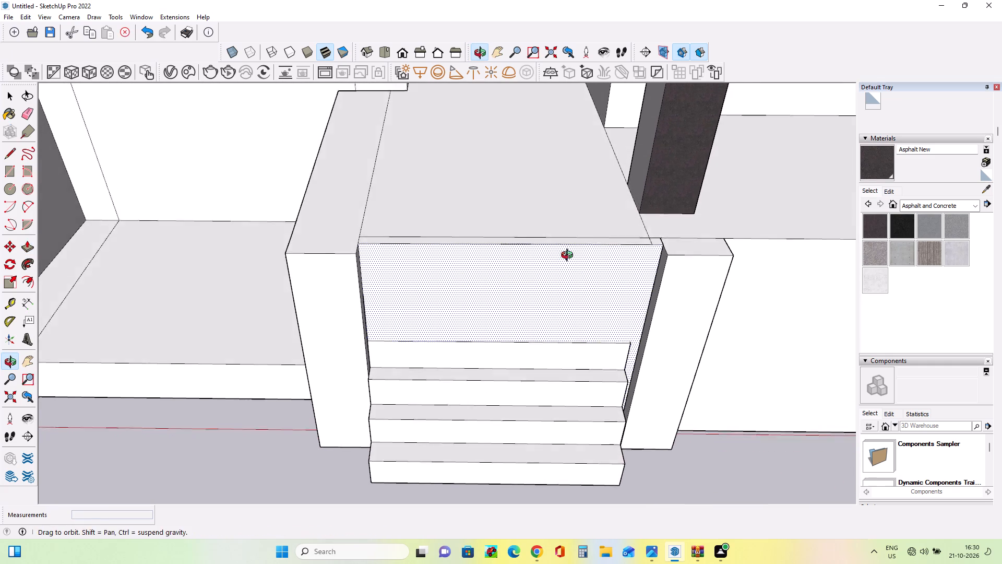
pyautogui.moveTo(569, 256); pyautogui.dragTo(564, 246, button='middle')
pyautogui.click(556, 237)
# Push the entrance plinth's top surface down 1' 10 3/4" between the side wall and the pillar.
pyautogui.middleClick(601, 316)
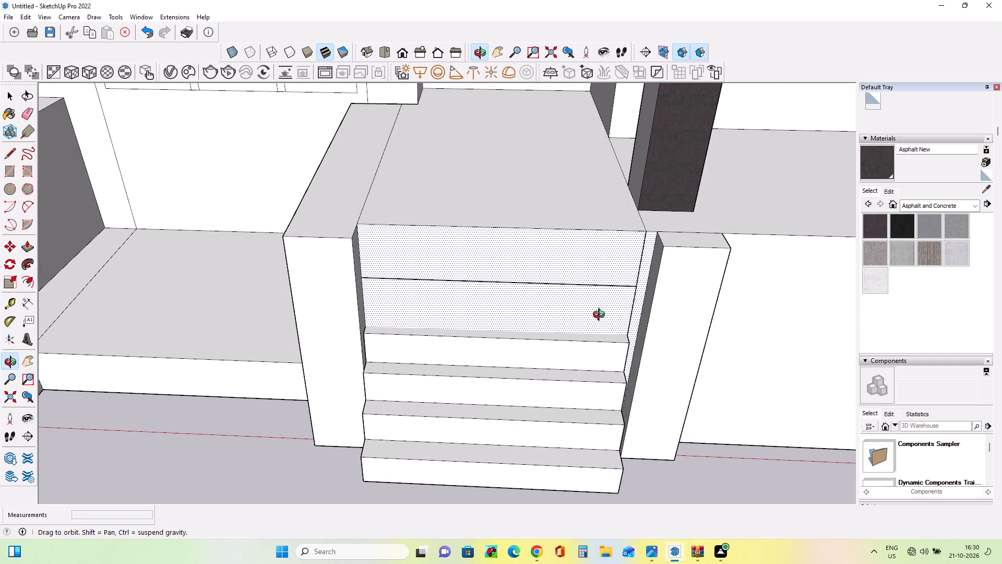
pyautogui.scroll(-4, 609, 323)
pyautogui.moveTo(551, 297); pyautogui.dragTo(648, 238, button='middle')
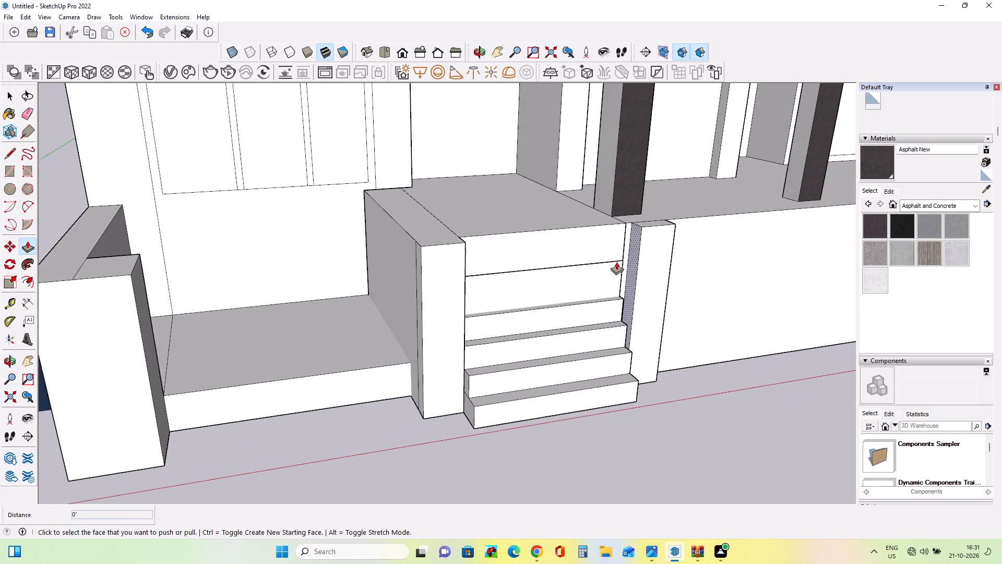
pyautogui.scroll(3, 573, 307)
pyautogui.moveTo(573, 315); pyautogui.dragTo(576, 352, button='middle')
pyautogui.click(538, 195)
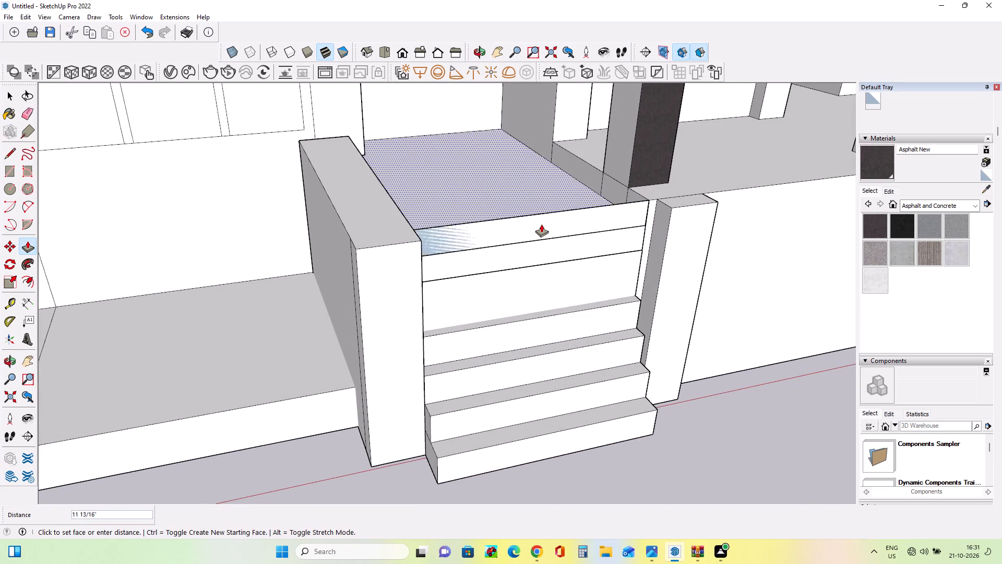
pyautogui.click(543, 245)
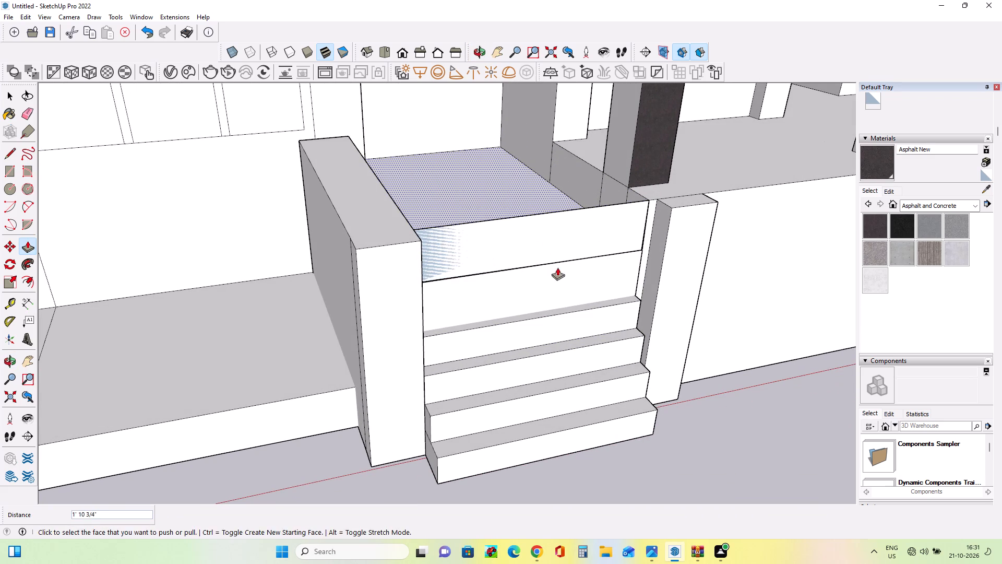
# Erase the top edge of the leftover front panel above the steps and the extra edge along the landing's front.
pyautogui.moveTo(583, 303); pyautogui.dragTo(510, 361, button='middle')
pyautogui.moveTo(508, 283); pyautogui.dragTo(481, 263, button='middle')
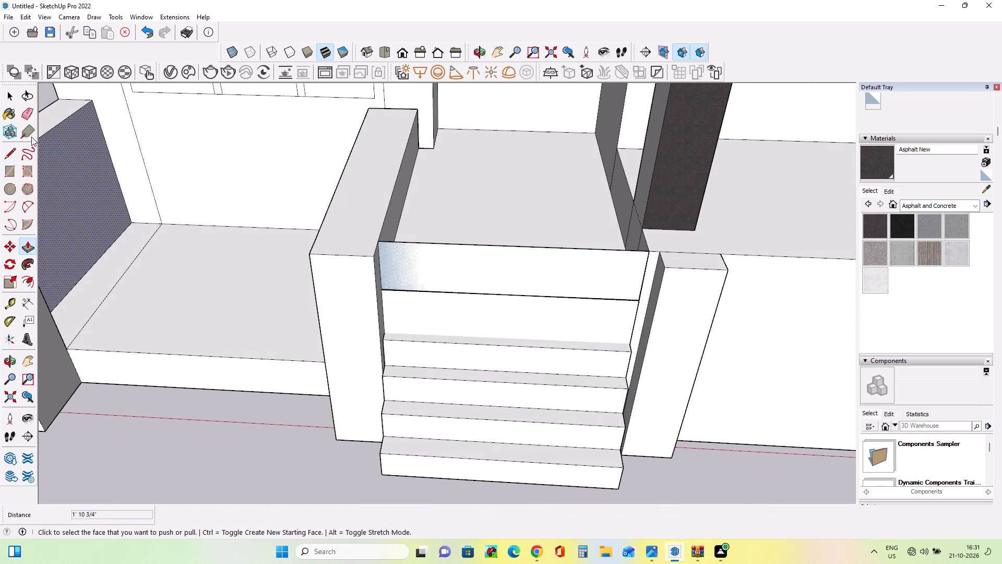
pyautogui.click(23, 108)
pyautogui.moveTo(494, 283); pyautogui.dragTo(501, 300, button='middle')
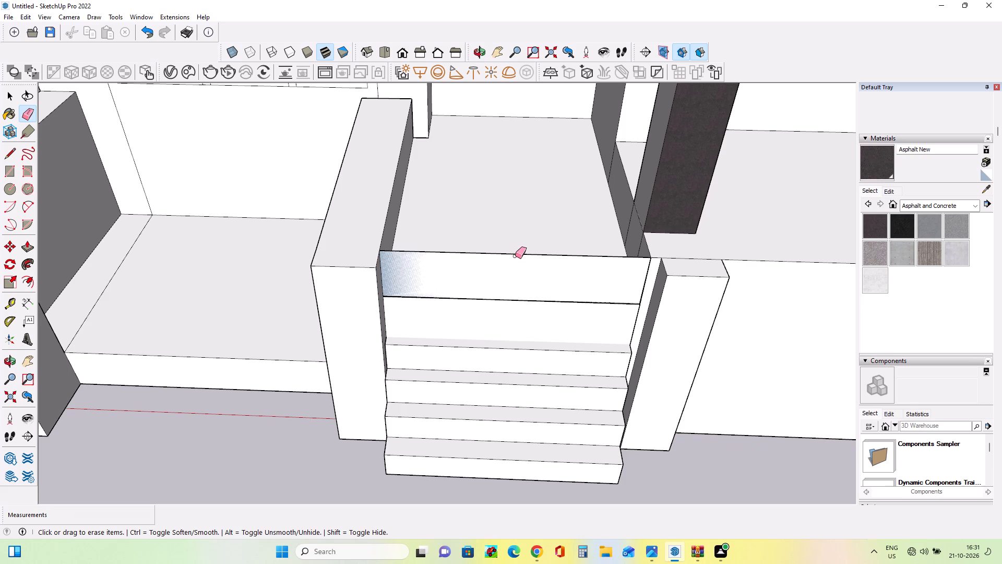
pyautogui.click(515, 256)
pyautogui.click(515, 254)
pyautogui.moveTo(535, 304); pyautogui.dragTo(579, 345, button='middle')
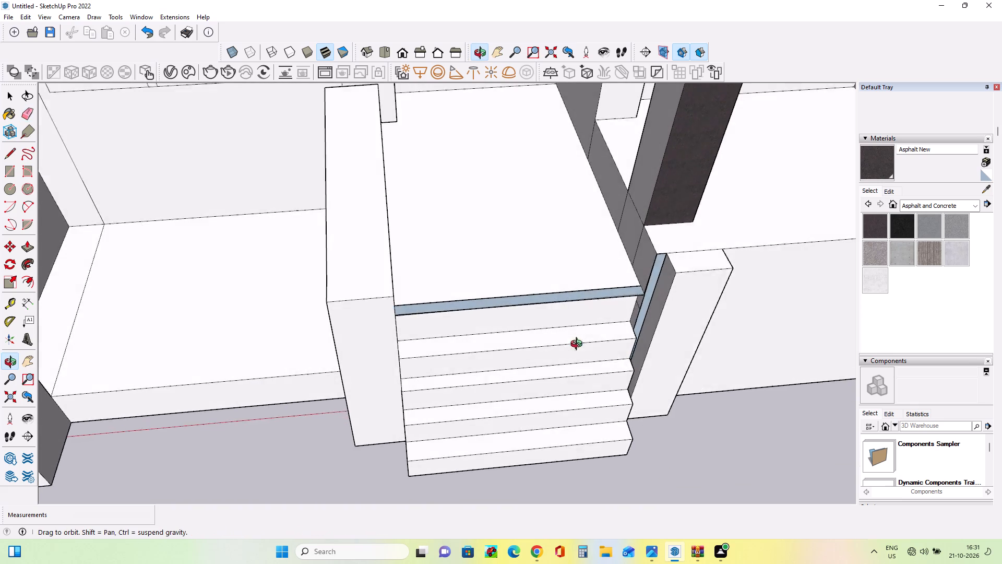
pyautogui.moveTo(579, 345); pyautogui.dragTo(580, 348, button='middle')
pyautogui.scroll(4, 562, 276)
pyautogui.moveTo(564, 289); pyautogui.dragTo(401, 327, button='middle')
pyautogui.moveTo(365, 314); pyautogui.dragTo(436, 195, button='middle')
pyautogui.click(419, 290)
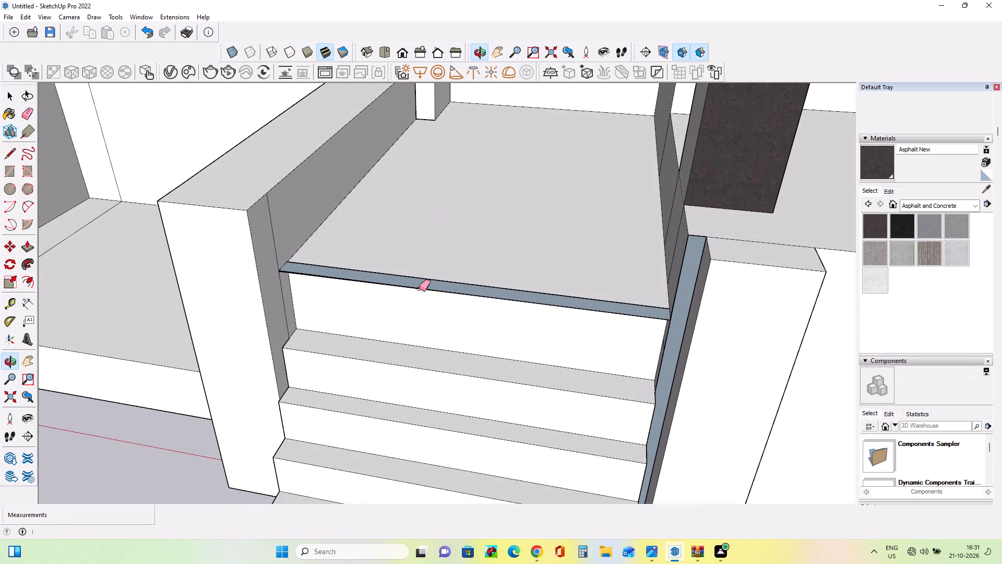
pyautogui.click(419, 289)
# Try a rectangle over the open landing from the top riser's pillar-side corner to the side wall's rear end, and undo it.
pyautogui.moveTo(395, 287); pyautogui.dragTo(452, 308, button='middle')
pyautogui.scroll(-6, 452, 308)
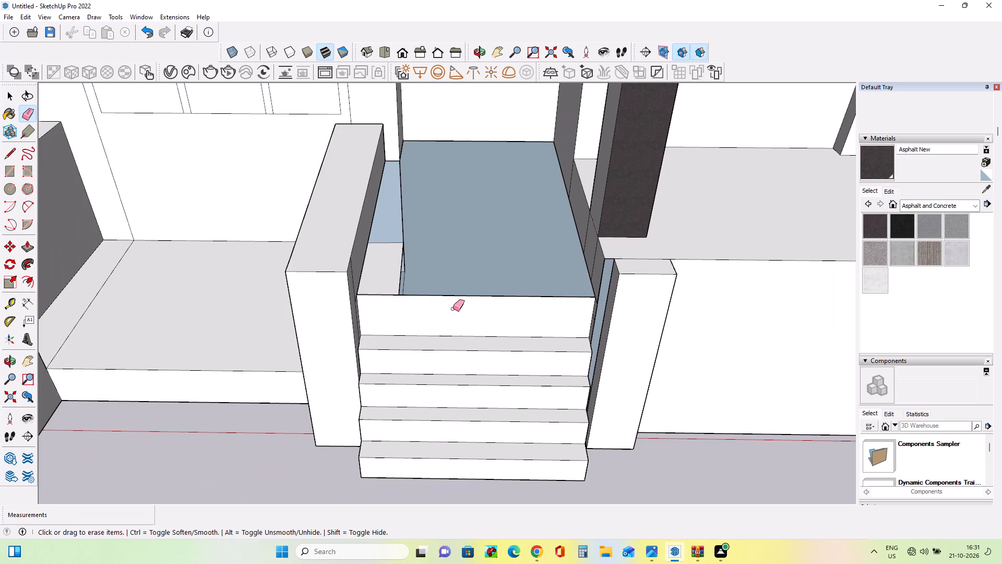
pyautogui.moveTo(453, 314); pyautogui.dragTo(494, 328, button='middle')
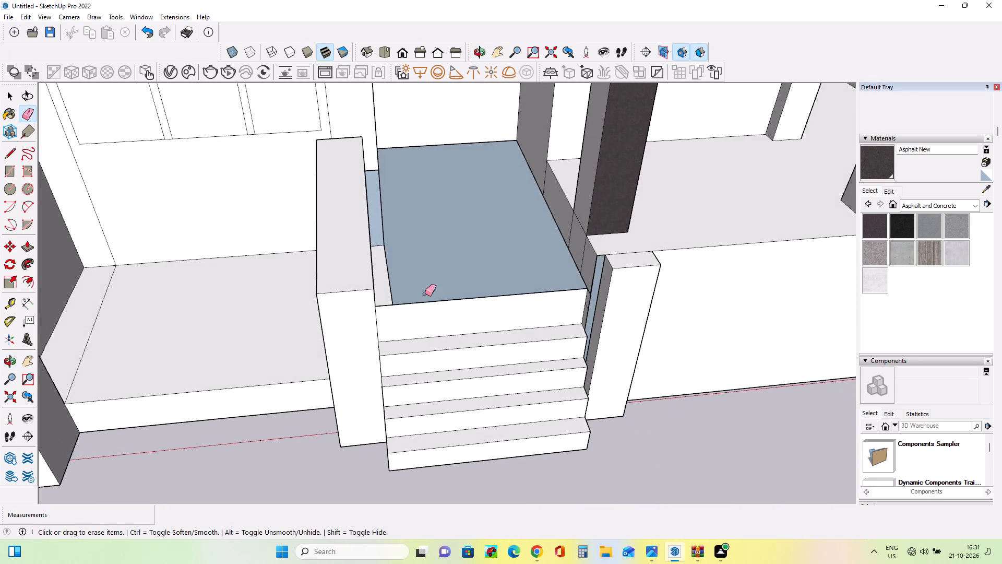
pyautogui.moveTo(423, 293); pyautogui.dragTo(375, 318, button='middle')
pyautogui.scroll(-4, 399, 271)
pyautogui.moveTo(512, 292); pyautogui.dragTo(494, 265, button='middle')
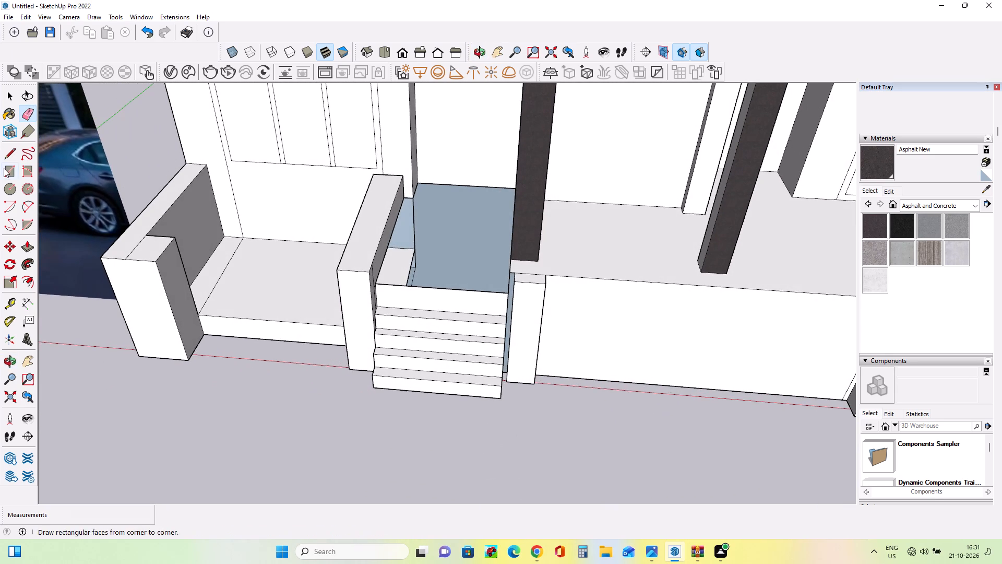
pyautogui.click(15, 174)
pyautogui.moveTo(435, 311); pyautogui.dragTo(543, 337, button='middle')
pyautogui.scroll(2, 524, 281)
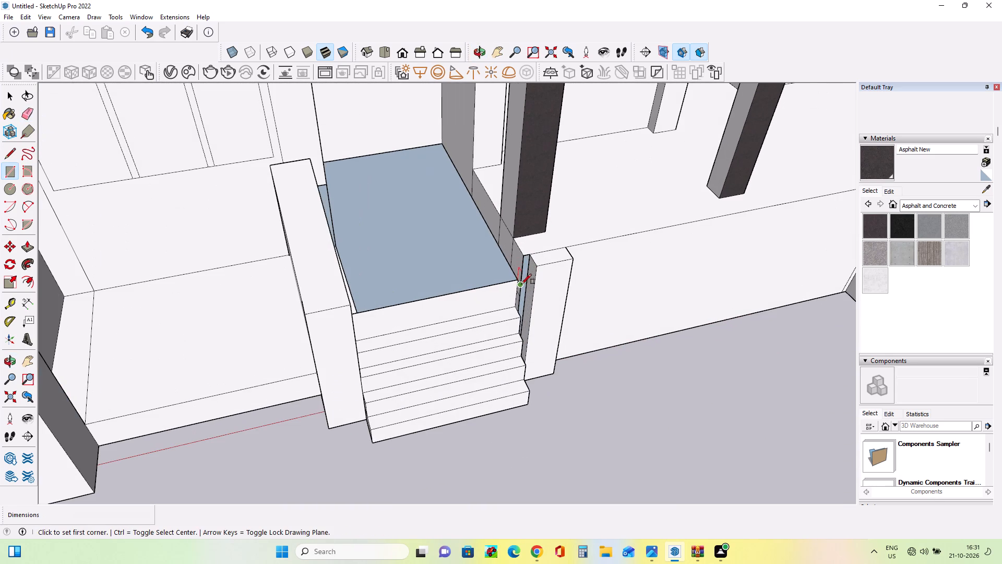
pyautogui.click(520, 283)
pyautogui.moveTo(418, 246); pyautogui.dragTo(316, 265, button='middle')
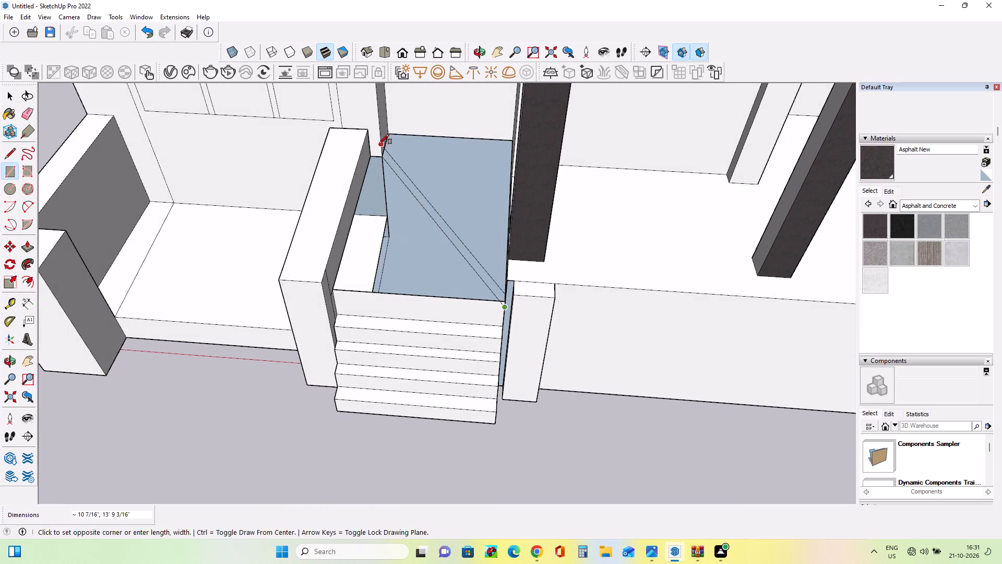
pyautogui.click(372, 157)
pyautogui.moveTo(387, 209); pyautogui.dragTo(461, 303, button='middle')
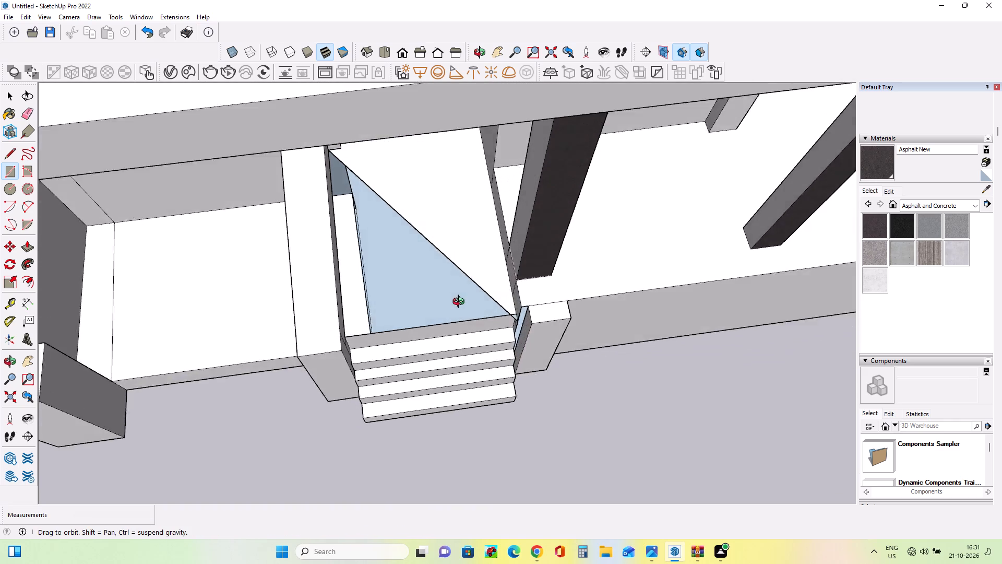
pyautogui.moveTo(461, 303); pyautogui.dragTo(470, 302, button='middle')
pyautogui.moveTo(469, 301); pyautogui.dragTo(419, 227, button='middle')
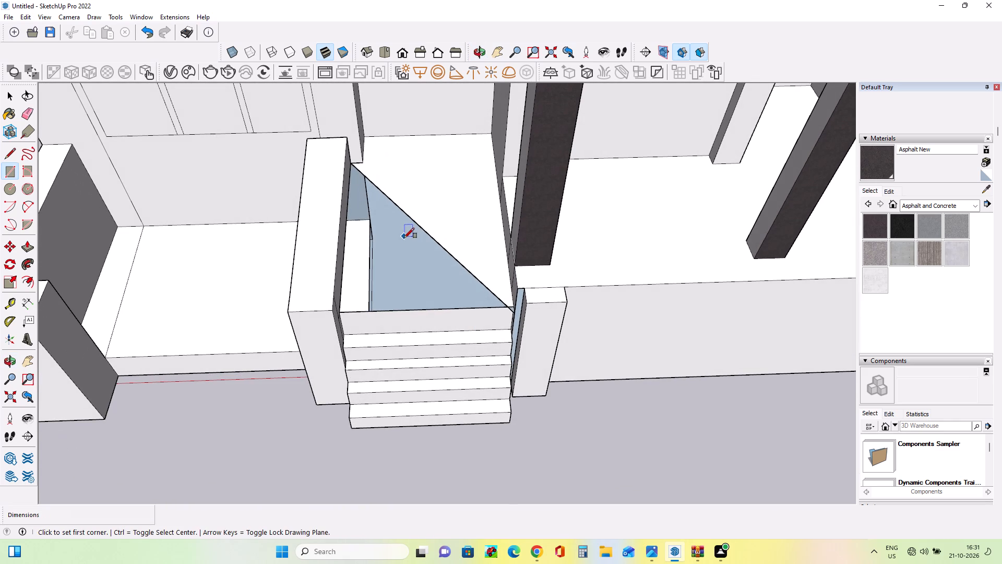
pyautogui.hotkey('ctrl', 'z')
# Draw a rectangle about 8' 5 3/4" wide over the open landing, from the top riser's side-wall corner to the opposite rear side.
pyautogui.scroll(6, 506, 320)
pyautogui.moveTo(525, 319); pyautogui.dragTo(483, 279, button='middle')
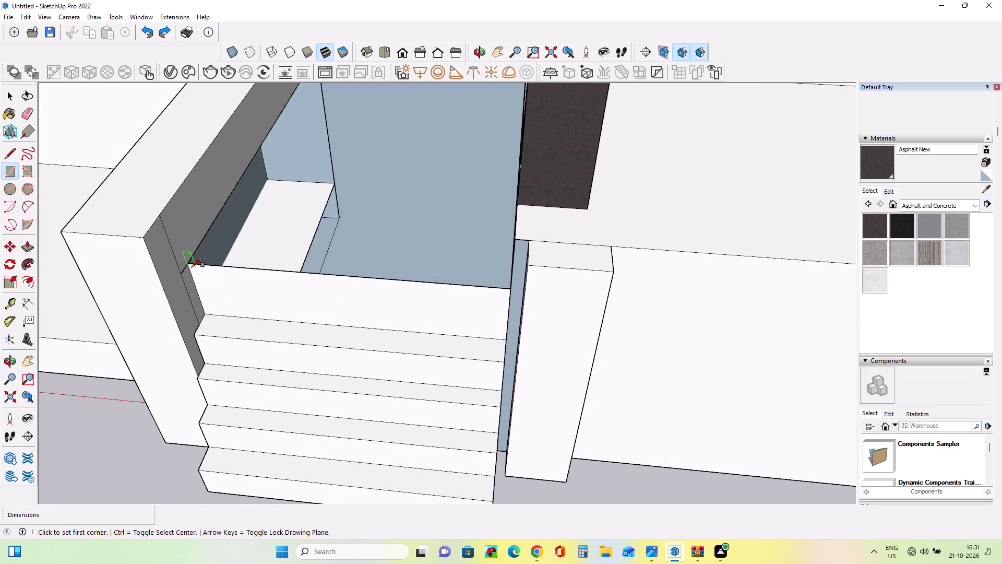
pyautogui.click(186, 266)
pyautogui.moveTo(316, 240); pyautogui.dragTo(449, 288, button='middle')
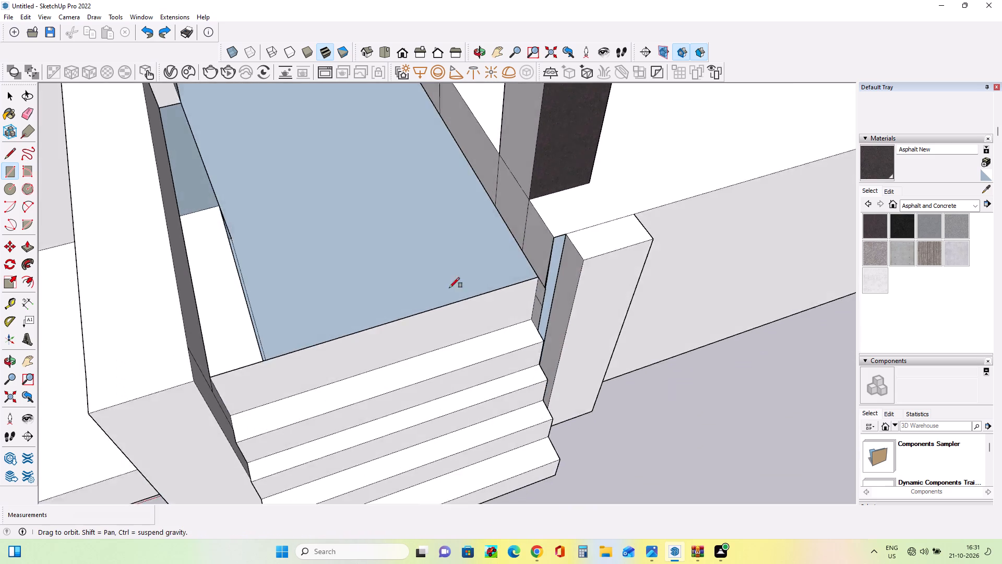
pyautogui.scroll(-9, 432, 261)
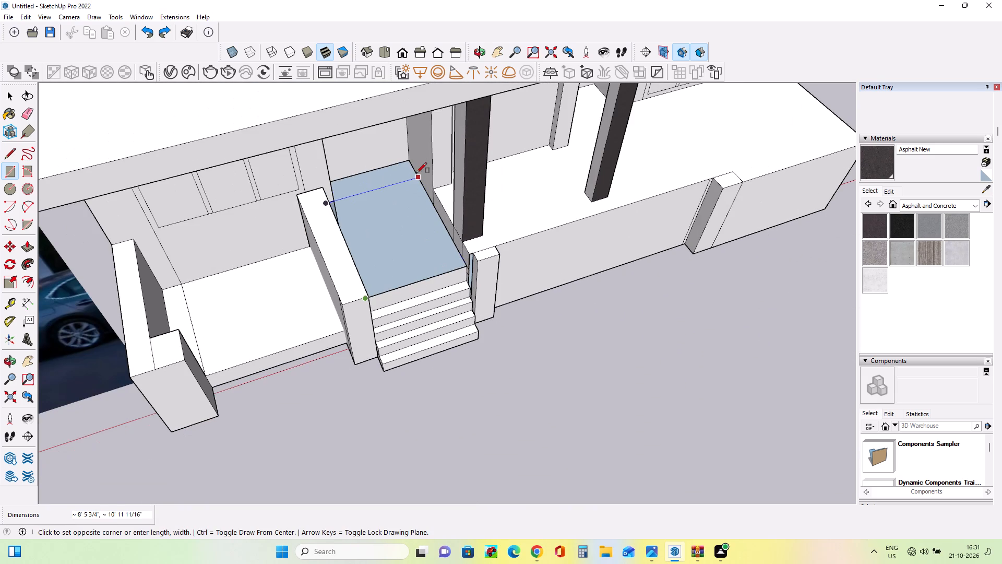
pyautogui.moveTo(418, 168); pyautogui.dragTo(327, 190, button='middle')
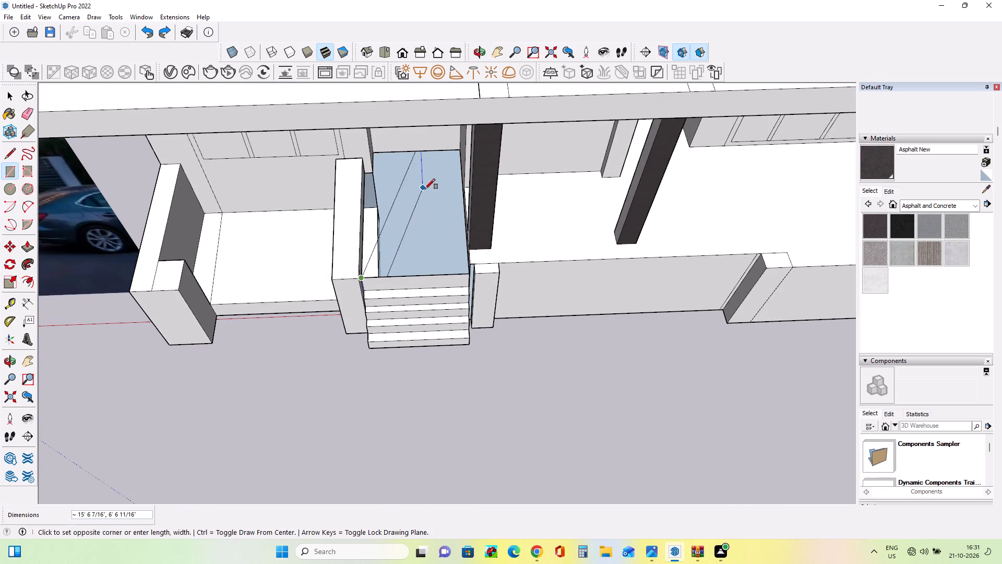
pyautogui.click(461, 179)
pyautogui.moveTo(448, 214); pyautogui.dragTo(442, 257, button='middle')
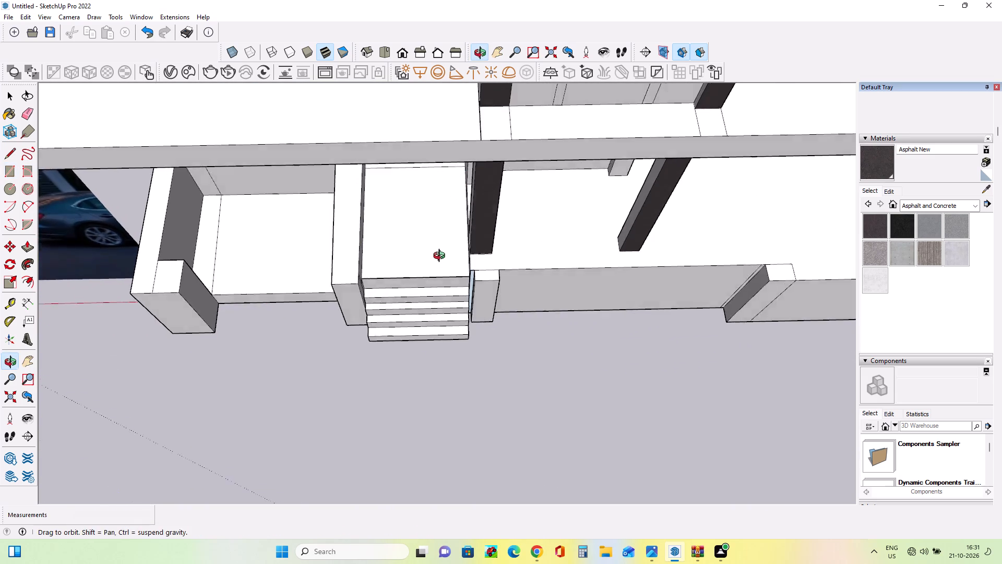
pyautogui.moveTo(442, 257); pyautogui.dragTo(437, 262, button='middle')
pyautogui.moveTo(423, 263); pyautogui.dragTo(445, 128, button='middle')
pyautogui.moveTo(422, 319); pyautogui.dragTo(421, 232, button='middle')
pyautogui.moveTo(425, 295); pyautogui.dragTo(434, 322, button='middle')
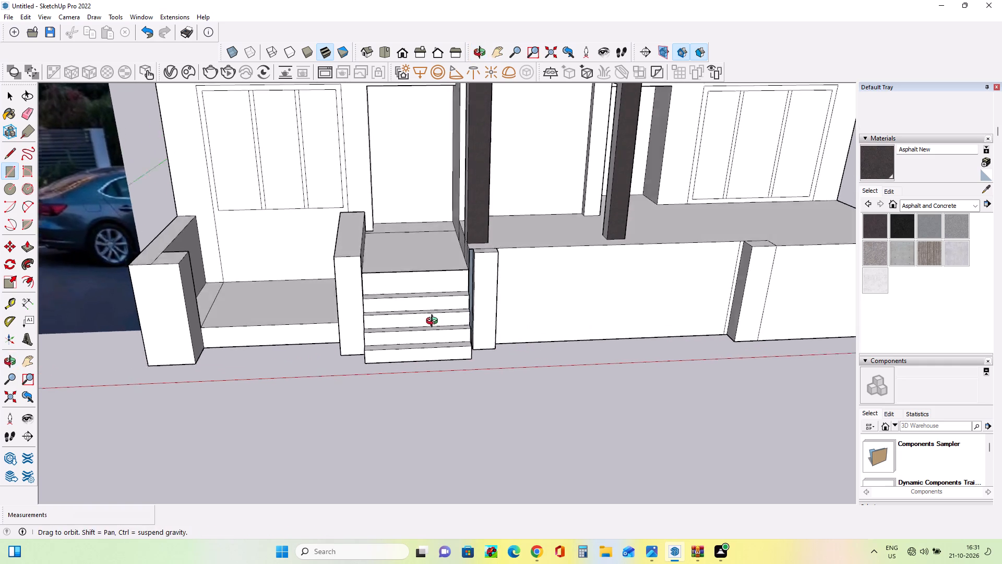
# Examine the landing's front corner where the top riser meets the pillar-side wall.
pyautogui.moveTo(434, 322); pyautogui.dragTo(435, 322, button='middle')
pyautogui.scroll(1, 432, 256)
pyautogui.scroll(-1, 432, 256)
pyautogui.scroll(12, 432, 256)
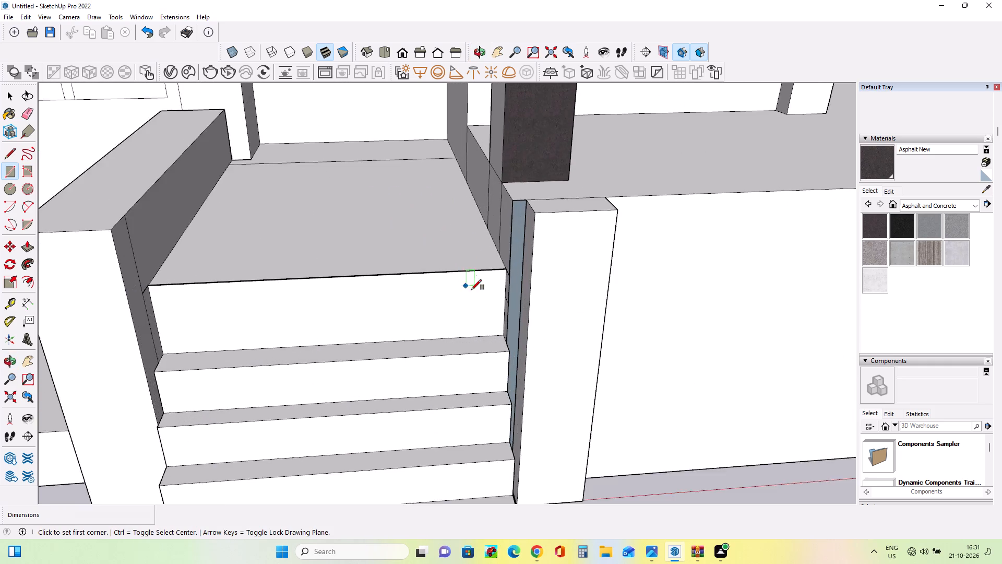
pyautogui.scroll(2, 471, 290)
pyautogui.moveTo(478, 291); pyautogui.dragTo(550, 298, button='middle')
pyautogui.moveTo(554, 295); pyautogui.dragTo(528, 353, button='middle')
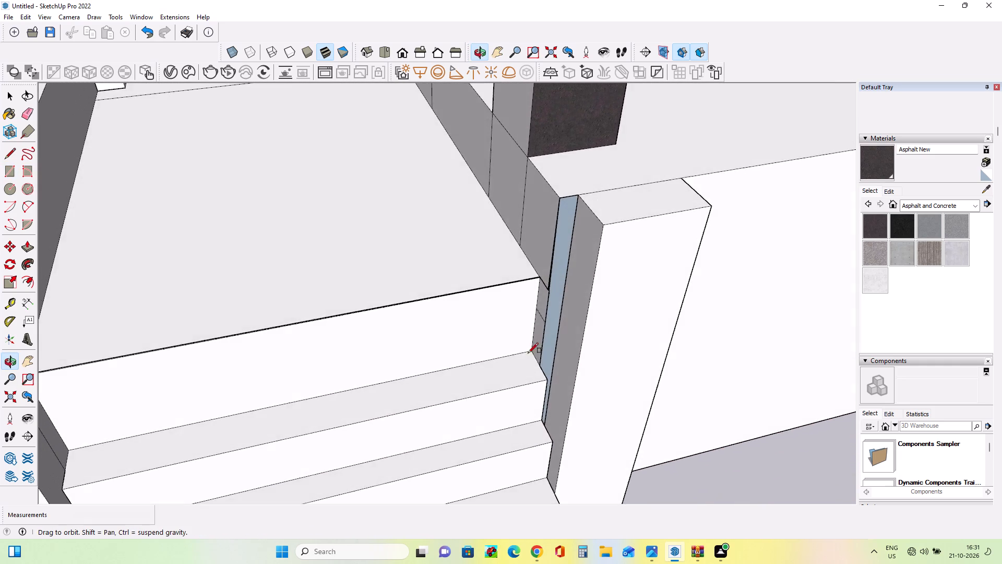
pyautogui.moveTo(528, 353); pyautogui.dragTo(529, 353, button='middle')
pyautogui.scroll(4, 466, 296)
pyautogui.moveTo(457, 295); pyautogui.dragTo(480, 383, button='middle')
pyautogui.scroll(8, 485, 253)
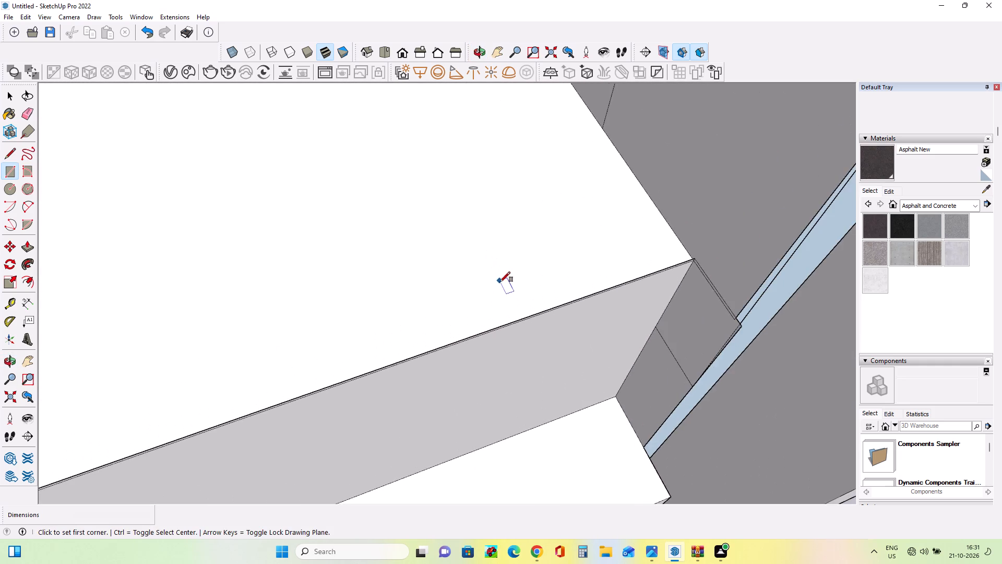
pyautogui.moveTo(505, 303); pyautogui.dragTo(443, 254, button='middle')
pyautogui.scroll(-17, 445, 255)
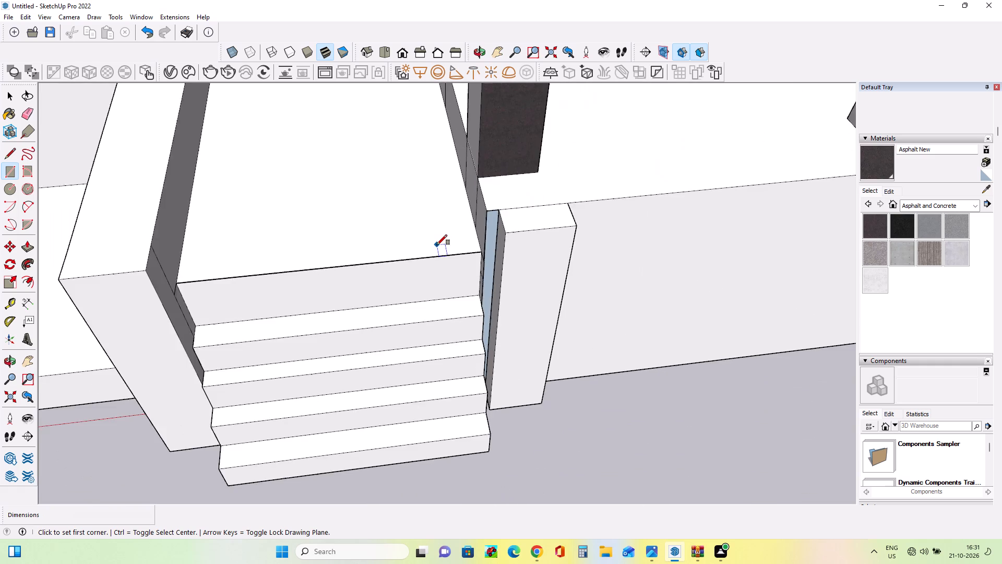
pyautogui.scroll(-14, 437, 245)
# Push the landing surface between the side wall and the pillar down about 10 1/4".
pyautogui.middleClick(436, 256)
pyautogui.moveTo(436, 258); pyautogui.dragTo(436, 218, button='middle')
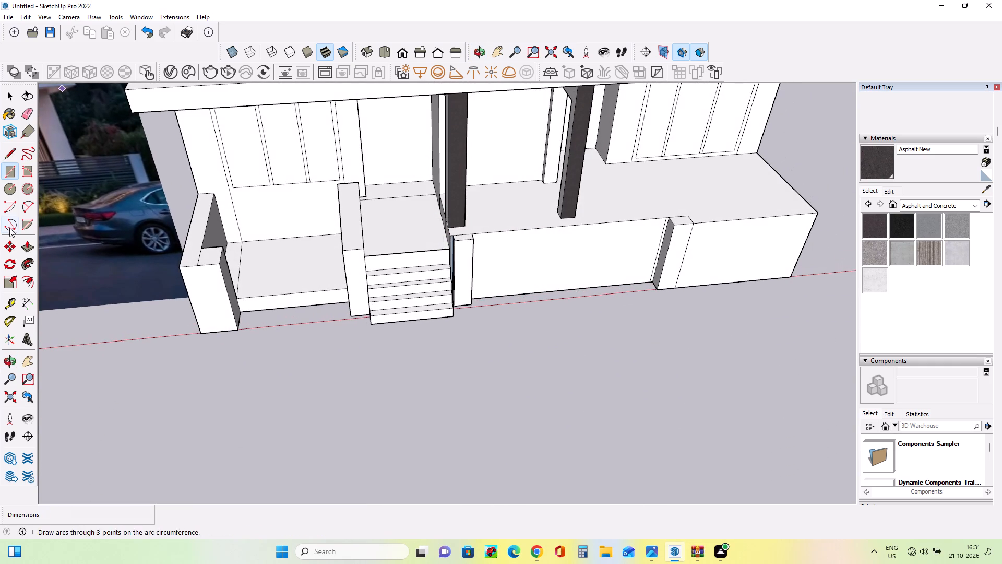
pyautogui.click(22, 248)
pyautogui.click(389, 240)
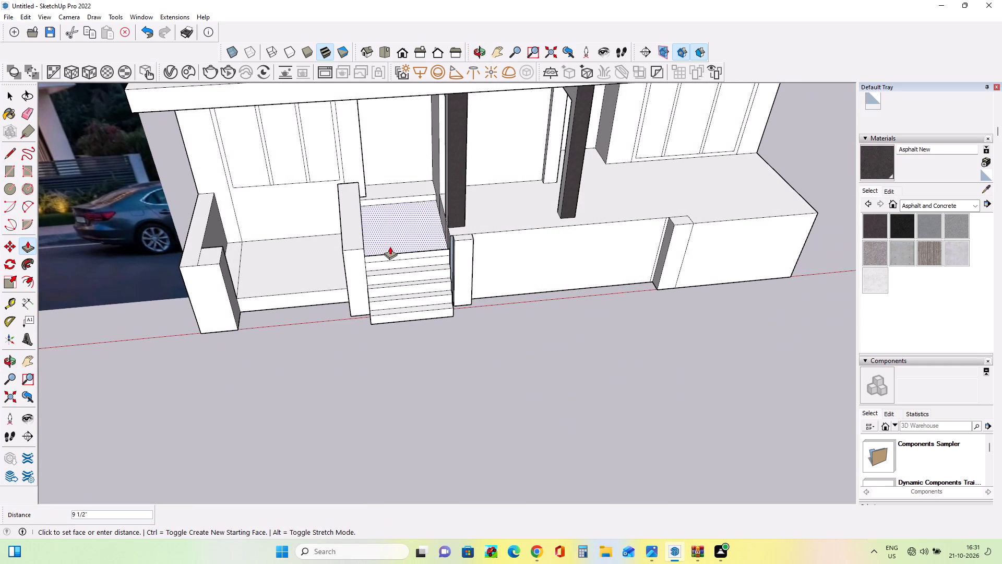
pyautogui.click(390, 247)
# Pull the riser behind the lowered landing forward in stages of about 3' 1/2", 4' 5 15/16" and 1' 4 15/16", leaving one tread at the front.
pyautogui.scroll(4, 421, 261)
pyautogui.moveTo(419, 266); pyautogui.dragTo(405, 283, button='middle')
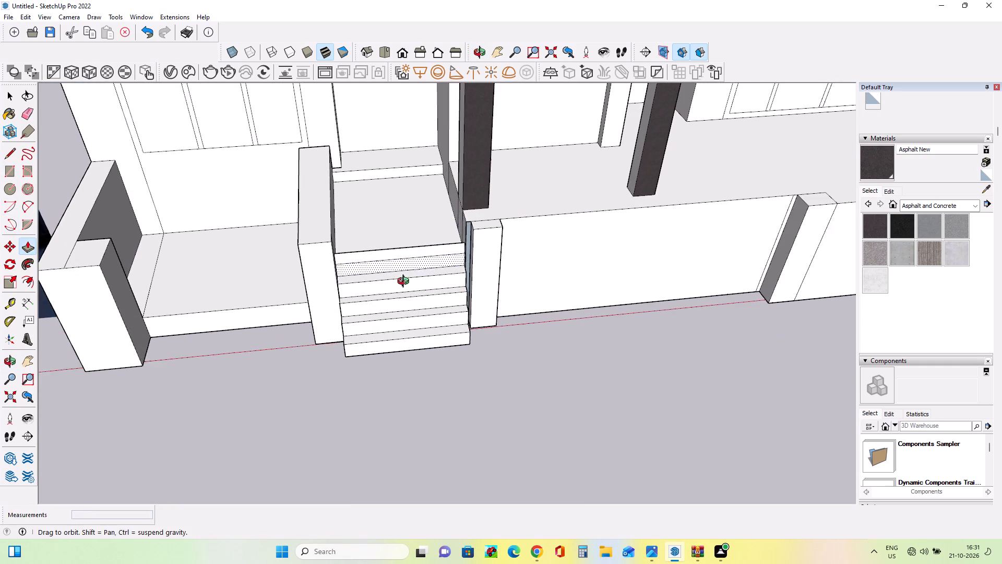
pyautogui.moveTo(405, 283); pyautogui.dragTo(349, 309, button='middle')
pyautogui.scroll(3, 377, 233)
pyautogui.moveTo(374, 254); pyautogui.dragTo(379, 271, button='middle')
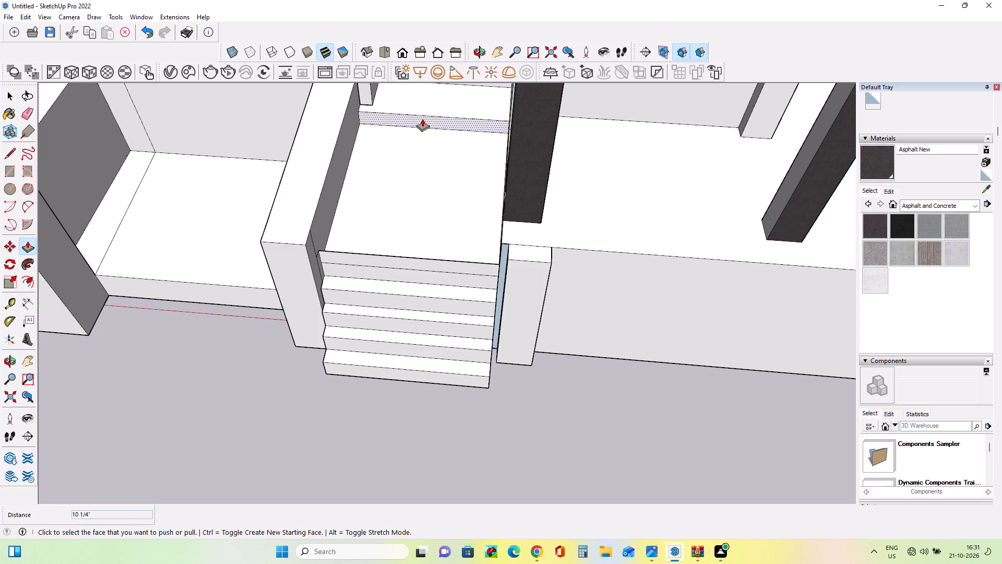
pyautogui.click(422, 119)
pyautogui.moveTo(406, 159); pyautogui.dragTo(404, 165)
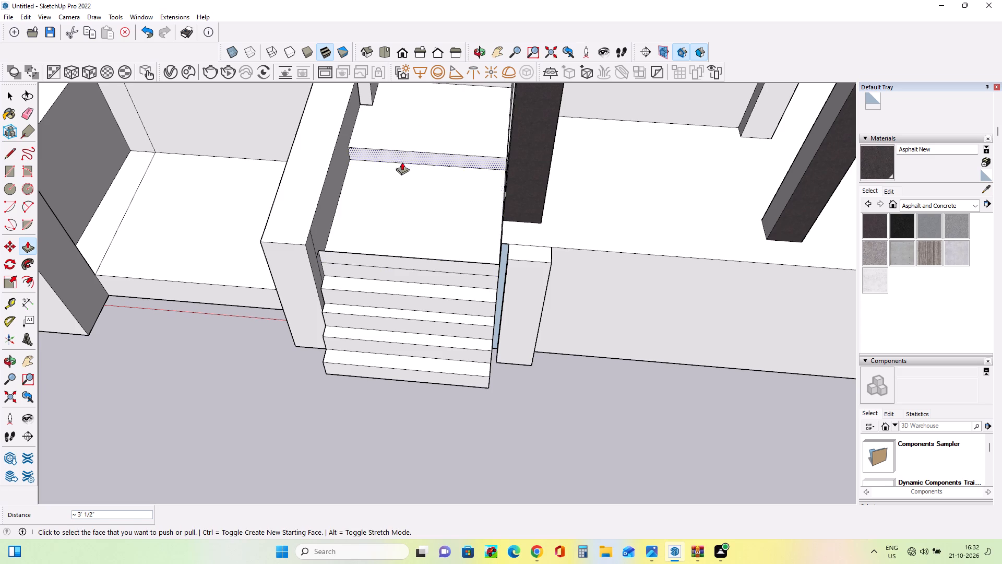
pyautogui.moveTo(402, 156); pyautogui.dragTo(385, 238)
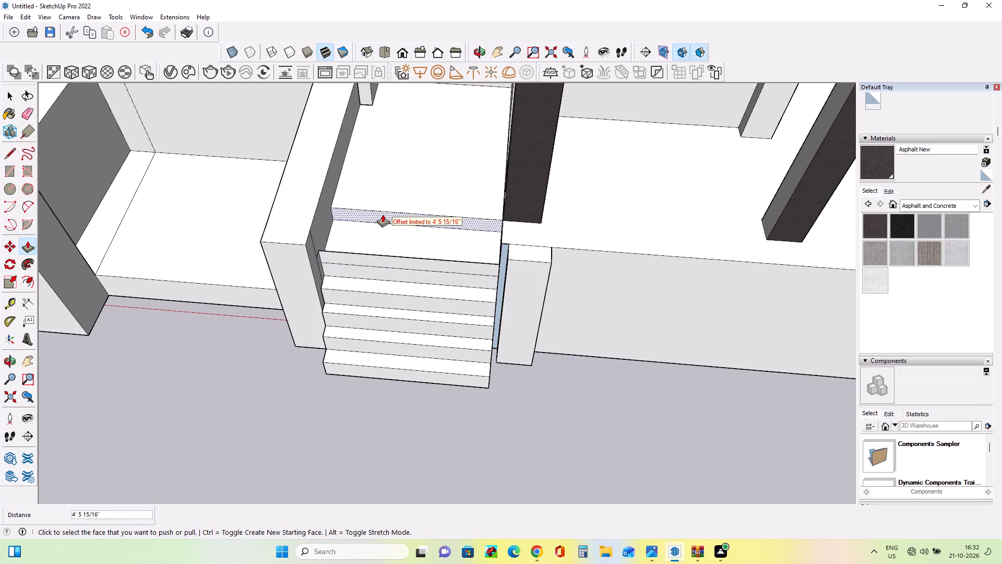
pyautogui.click(383, 214)
pyautogui.moveTo(375, 220); pyautogui.dragTo(373, 242)
# Erase the top edge of the leftover front panel standing above the new top tread.
pyautogui.moveTo(419, 244); pyautogui.dragTo(493, 184, button='middle')
pyautogui.scroll(4, 456, 227)
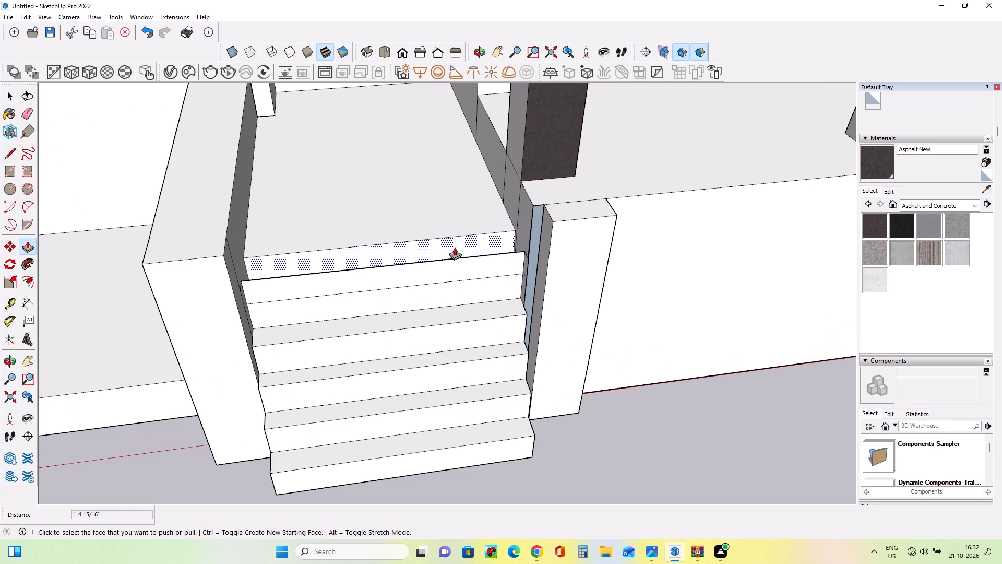
pyautogui.moveTo(455, 258); pyautogui.dragTo(455, 267, button='middle')
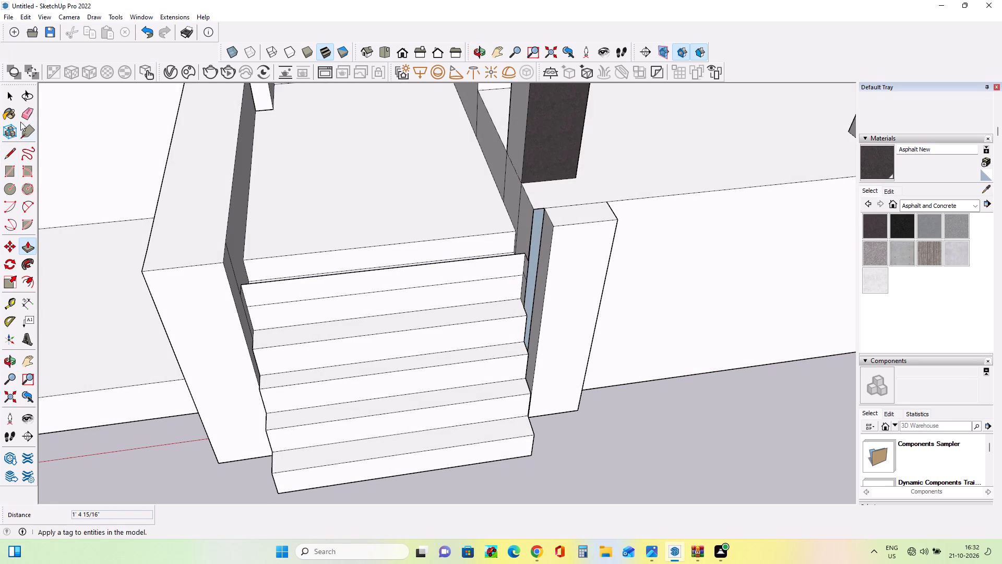
pyautogui.click(26, 116)
pyautogui.click(387, 269)
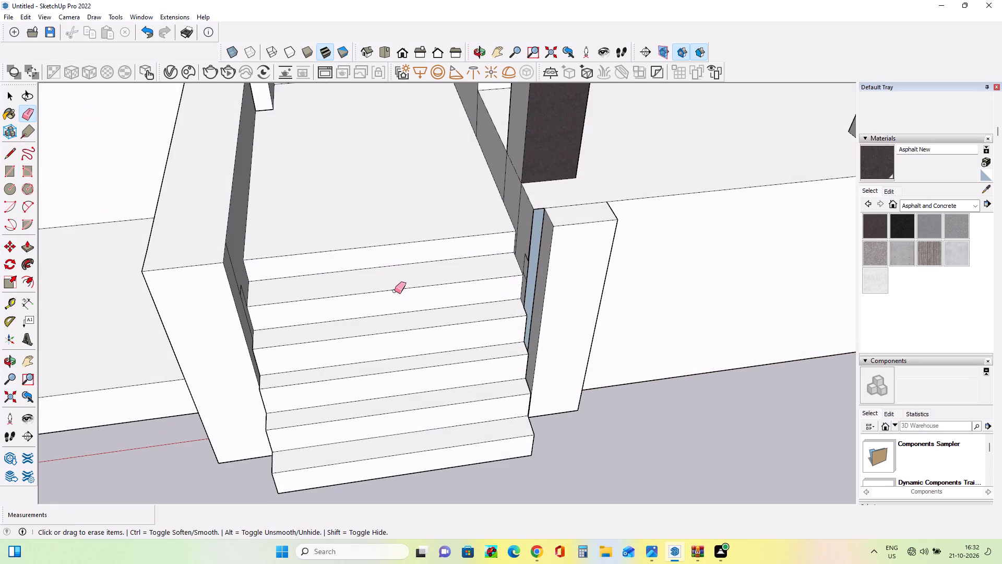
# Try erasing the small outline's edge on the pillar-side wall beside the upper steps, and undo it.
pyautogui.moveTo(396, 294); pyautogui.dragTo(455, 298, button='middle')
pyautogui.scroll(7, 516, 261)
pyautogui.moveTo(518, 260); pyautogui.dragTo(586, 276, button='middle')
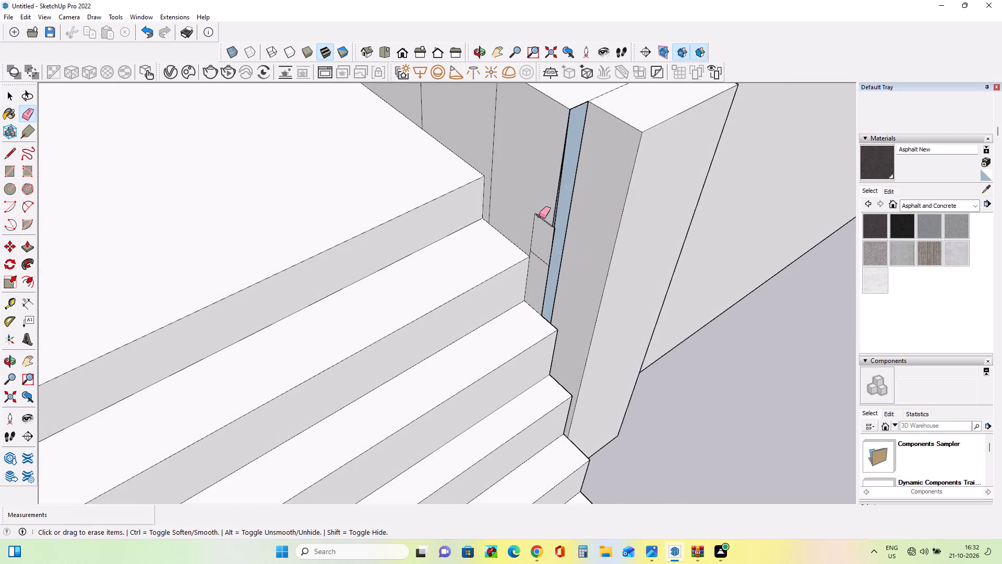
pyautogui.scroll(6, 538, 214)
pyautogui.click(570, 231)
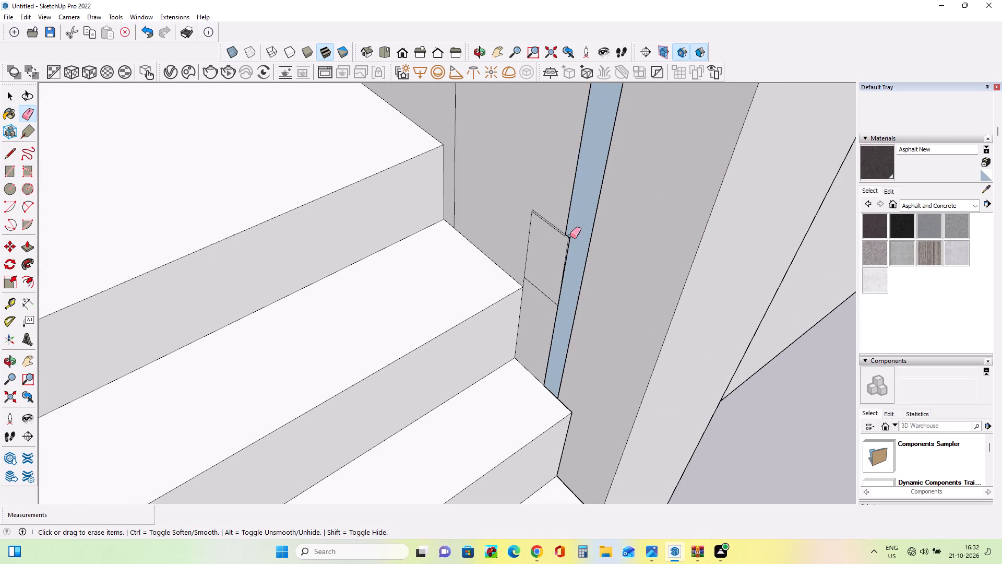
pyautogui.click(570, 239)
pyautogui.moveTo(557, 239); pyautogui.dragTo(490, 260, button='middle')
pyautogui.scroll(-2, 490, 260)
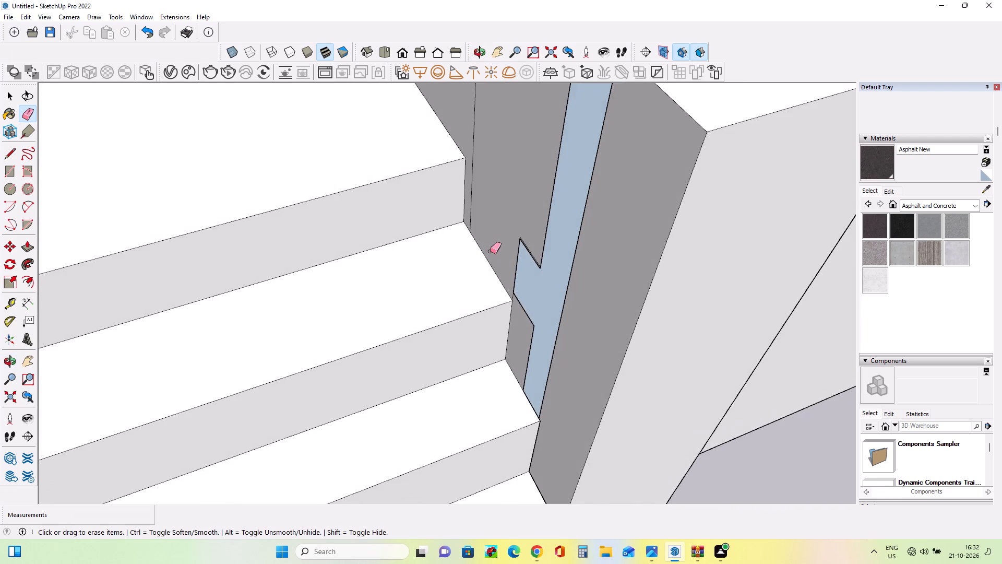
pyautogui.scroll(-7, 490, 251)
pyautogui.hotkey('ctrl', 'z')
# Erase the vertical seam on the pillar-side wall just above the new top tread.
pyautogui.moveTo(464, 252); pyautogui.dragTo(500, 241, button='middle')
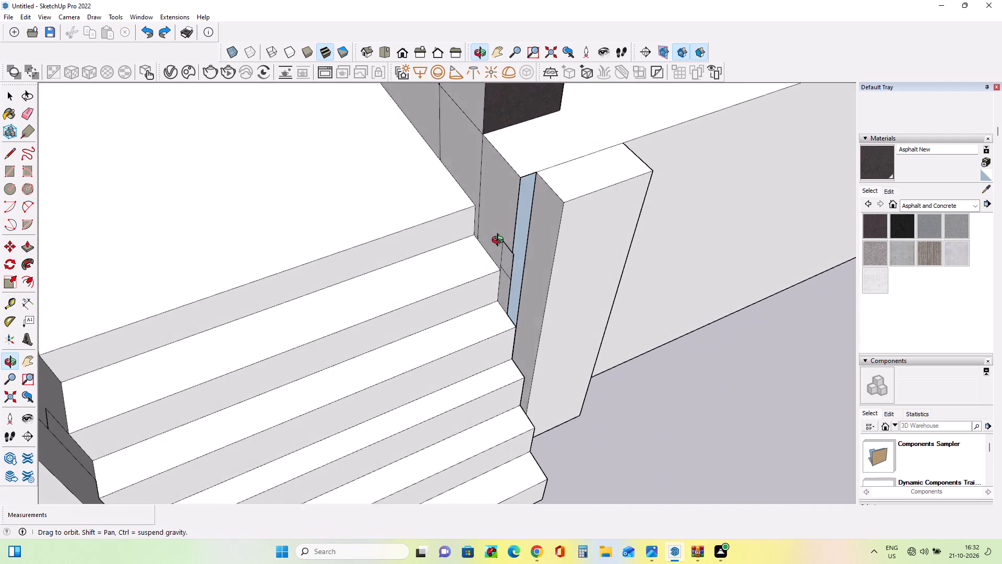
pyautogui.moveTo(500, 241); pyautogui.dragTo(467, 208, button='middle')
pyautogui.click(481, 191)
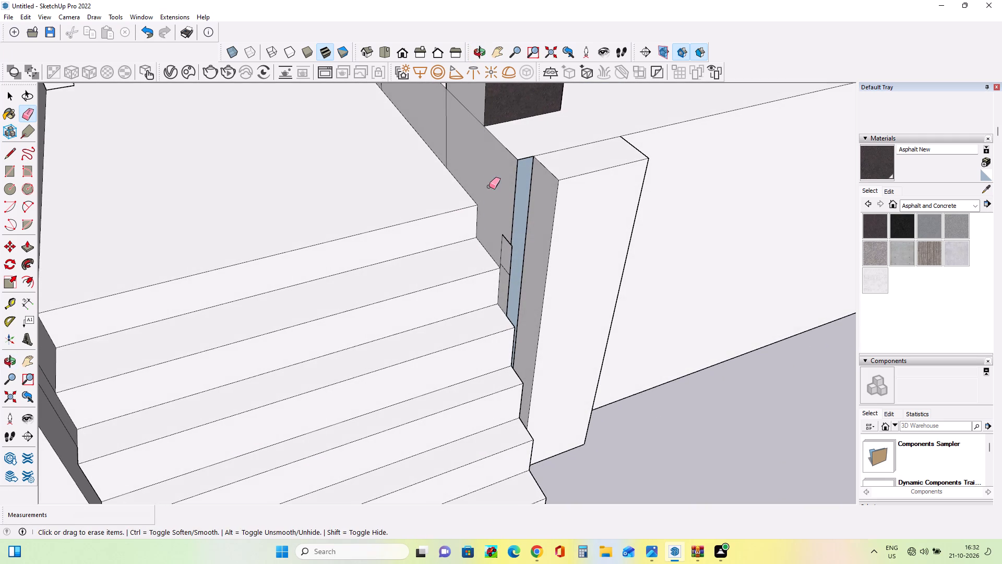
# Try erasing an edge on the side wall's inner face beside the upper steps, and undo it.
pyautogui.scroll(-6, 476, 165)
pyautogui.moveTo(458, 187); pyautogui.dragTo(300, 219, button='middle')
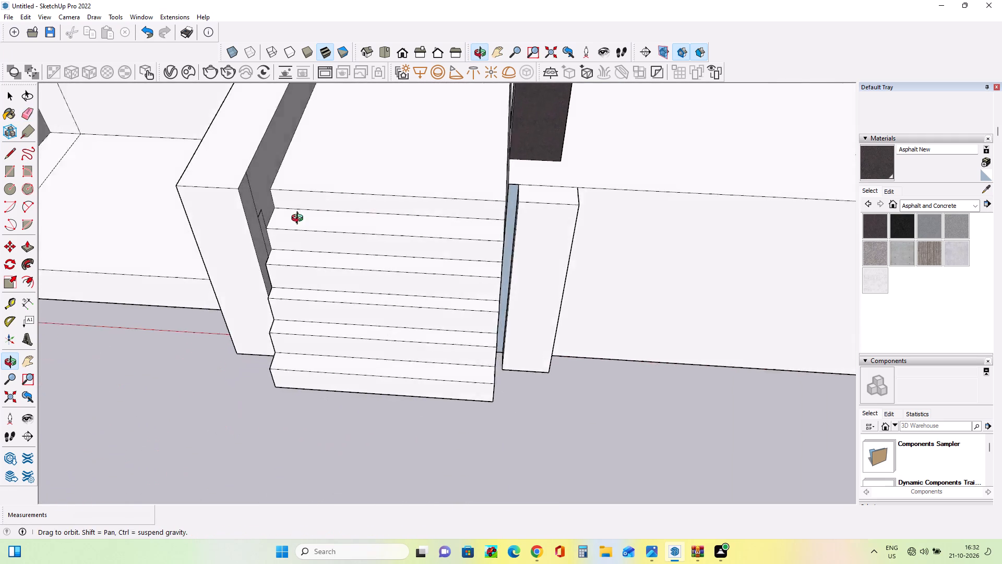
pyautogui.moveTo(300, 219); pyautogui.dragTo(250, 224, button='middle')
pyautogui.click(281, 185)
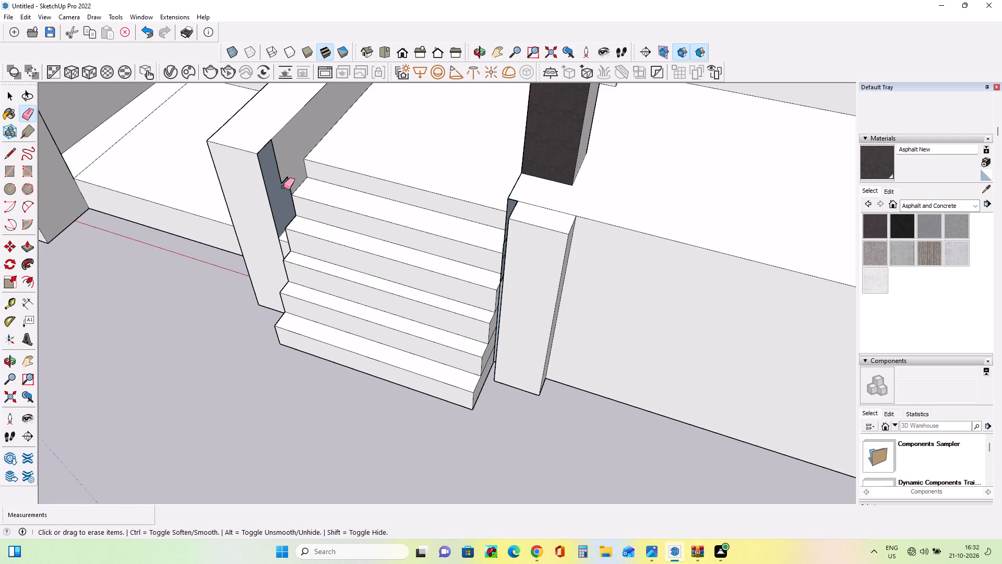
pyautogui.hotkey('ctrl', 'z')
# Erase the short leftover edges of the small outline on the side wall's inner face beside the upper steps.
pyautogui.scroll(6, 285, 187)
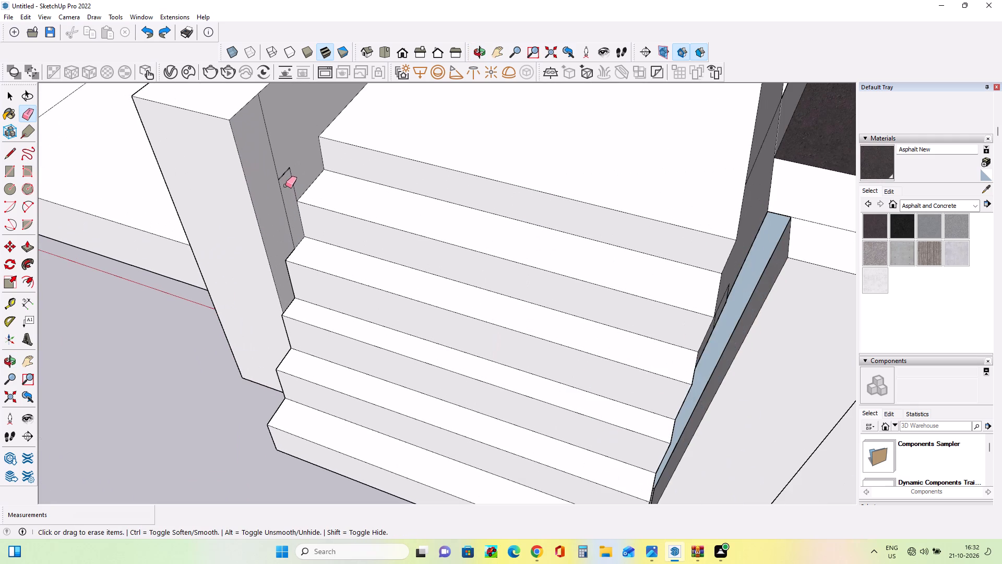
pyautogui.click(285, 172)
pyautogui.click(291, 175)
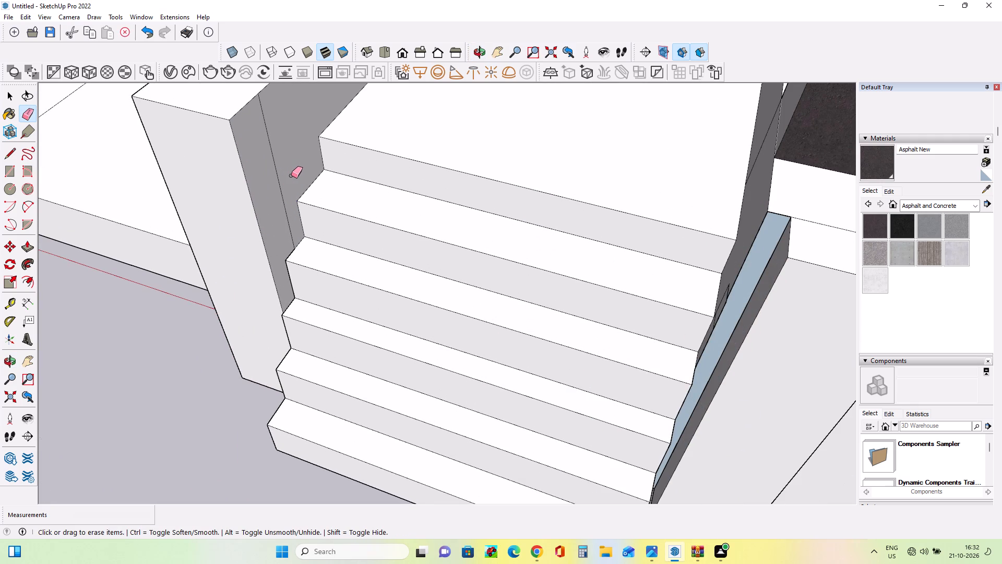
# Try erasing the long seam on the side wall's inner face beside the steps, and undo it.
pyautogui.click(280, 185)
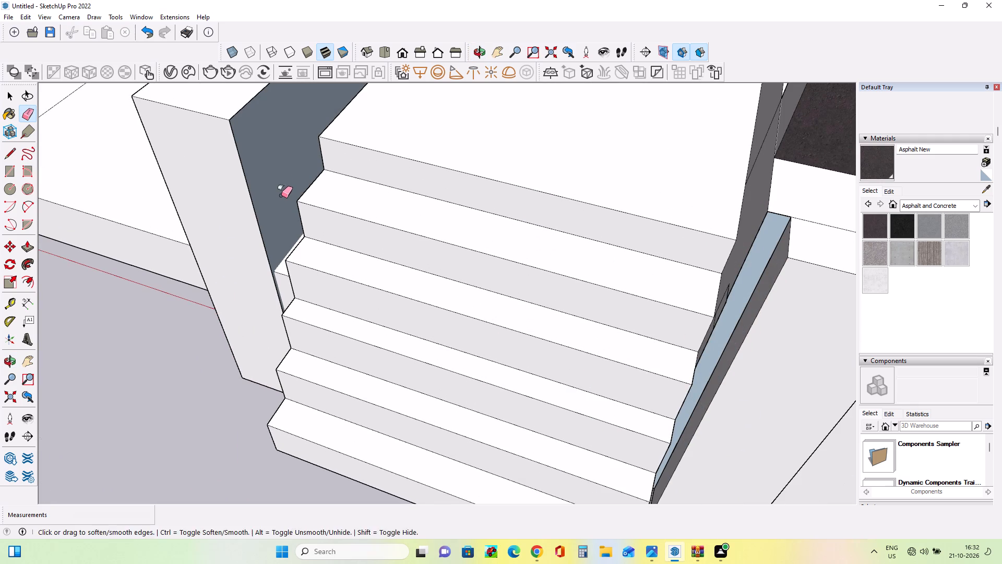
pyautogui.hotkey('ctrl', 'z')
# Pull the short pillar's inner face about 3 9/16" toward the steps to close the gap beside them.
pyautogui.scroll(-10, 280, 203)
pyautogui.moveTo(347, 253); pyautogui.dragTo(430, 254, button='middle')
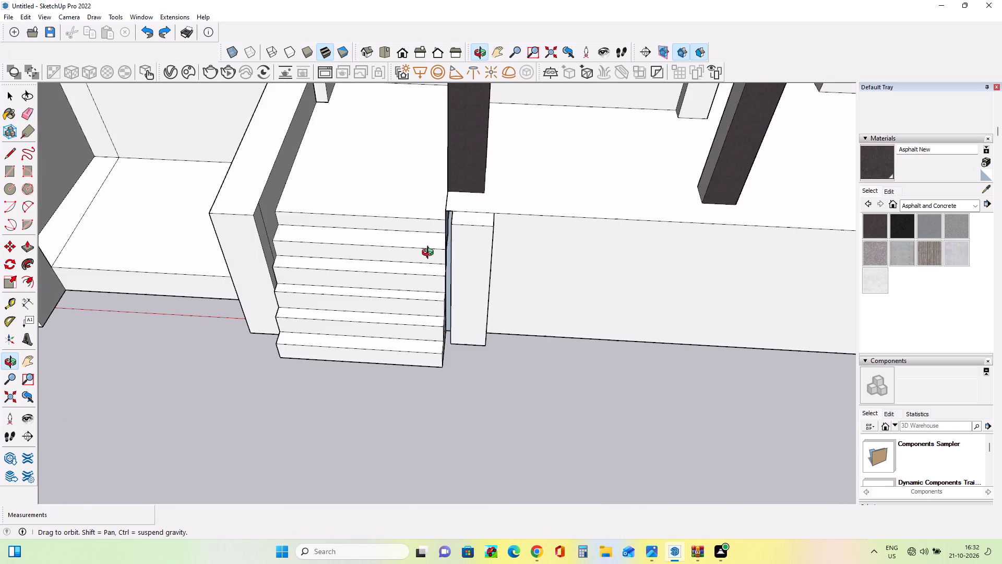
pyautogui.moveTo(430, 254); pyautogui.dragTo(465, 251, button='middle')
pyautogui.scroll(9, 437, 312)
pyautogui.moveTo(465, 357); pyautogui.dragTo(511, 405, button='middle')
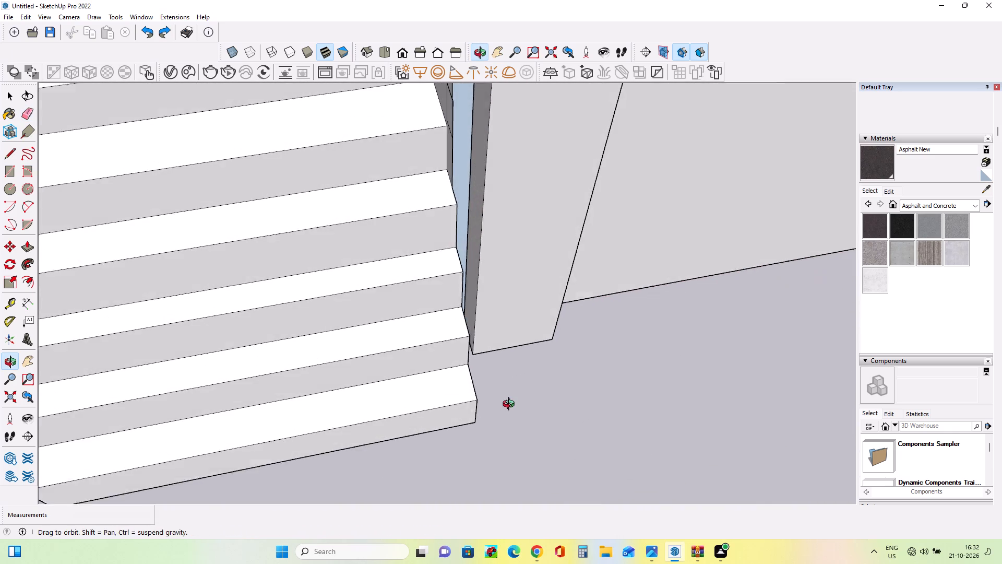
pyautogui.moveTo(511, 405); pyautogui.dragTo(511, 403, button='middle')
pyautogui.scroll(-4, 489, 371)
pyautogui.moveTo(487, 369); pyautogui.dragTo(451, 293, button='middle')
pyautogui.moveTo(469, 301); pyautogui.dragTo(521, 301, button='middle')
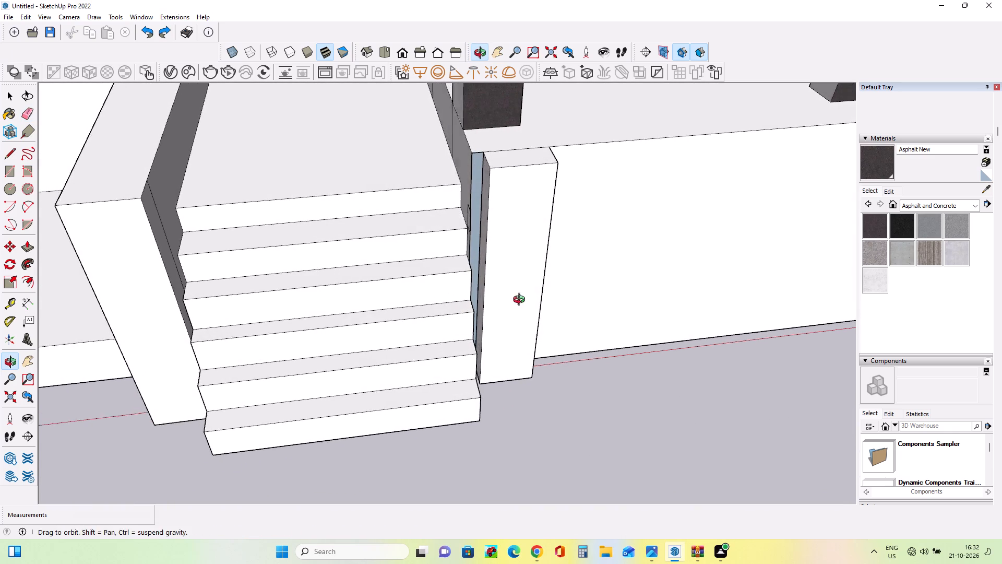
pyautogui.moveTo(521, 301); pyautogui.dragTo(523, 301, button='middle')
pyautogui.click(28, 244)
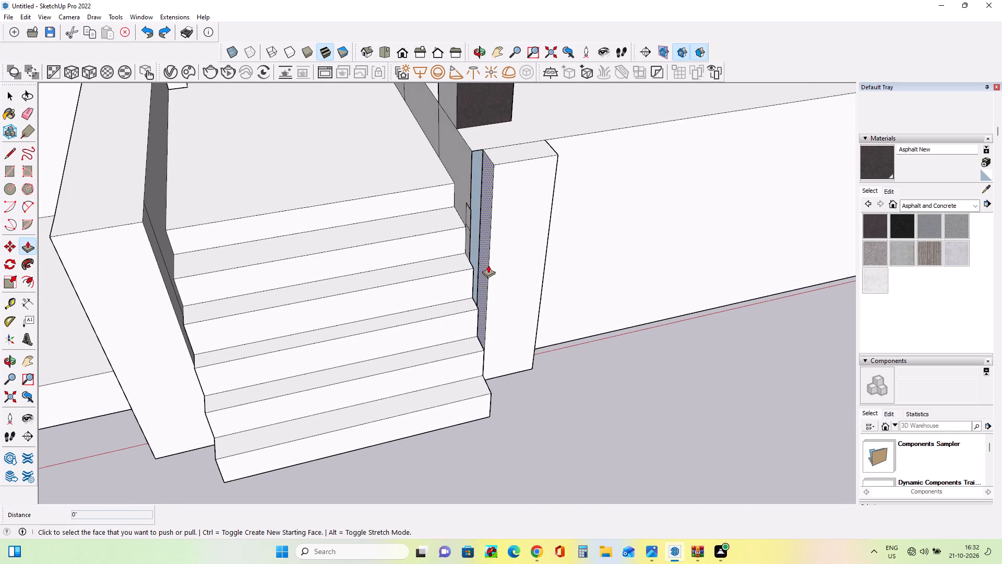
pyautogui.click(481, 261)
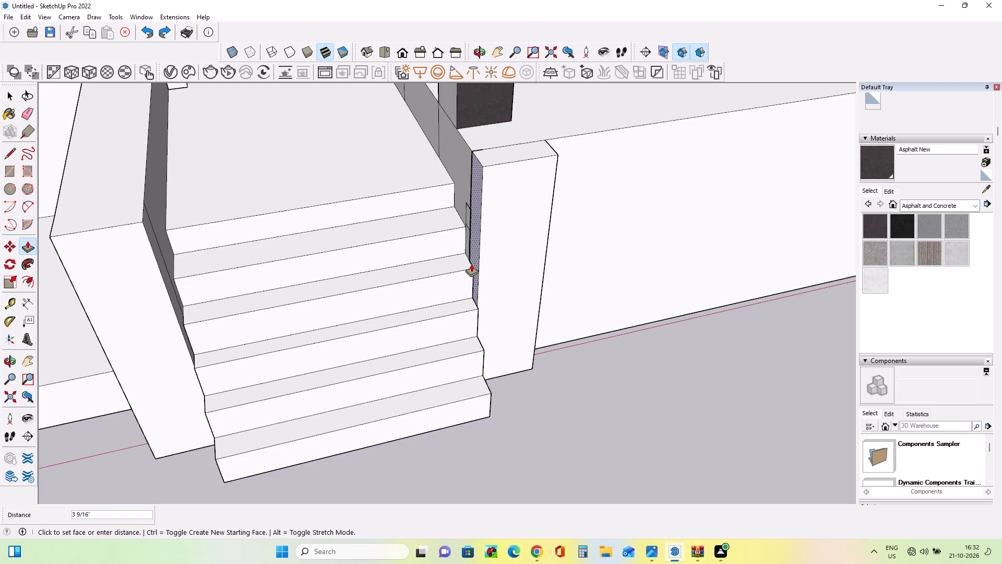
pyautogui.moveTo(471, 264); pyautogui.dragTo(476, 285)
# Erase the two remaining vertical seams on the landing's pillar-side wall.
pyautogui.scroll(-4, 476, 311)
pyautogui.moveTo(460, 309); pyautogui.dragTo(445, 277, button='middle')
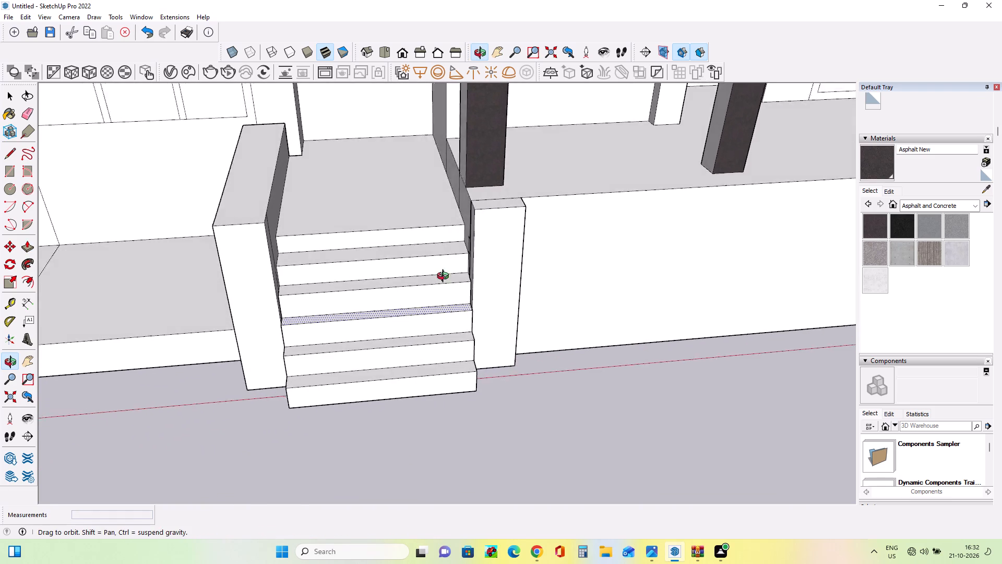
pyautogui.moveTo(445, 277); pyautogui.dragTo(502, 279, button='middle')
pyautogui.click(28, 117)
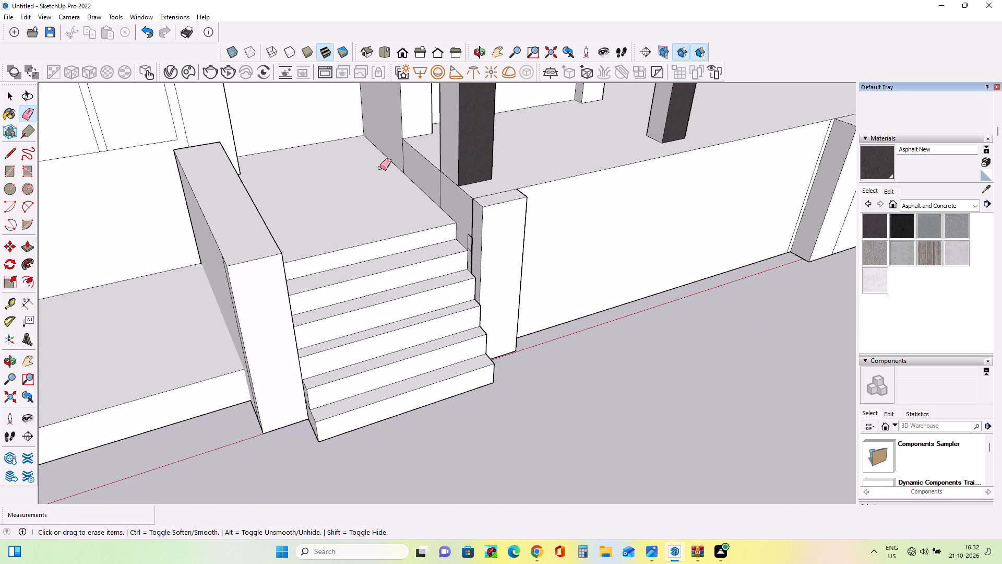
pyautogui.click(442, 186)
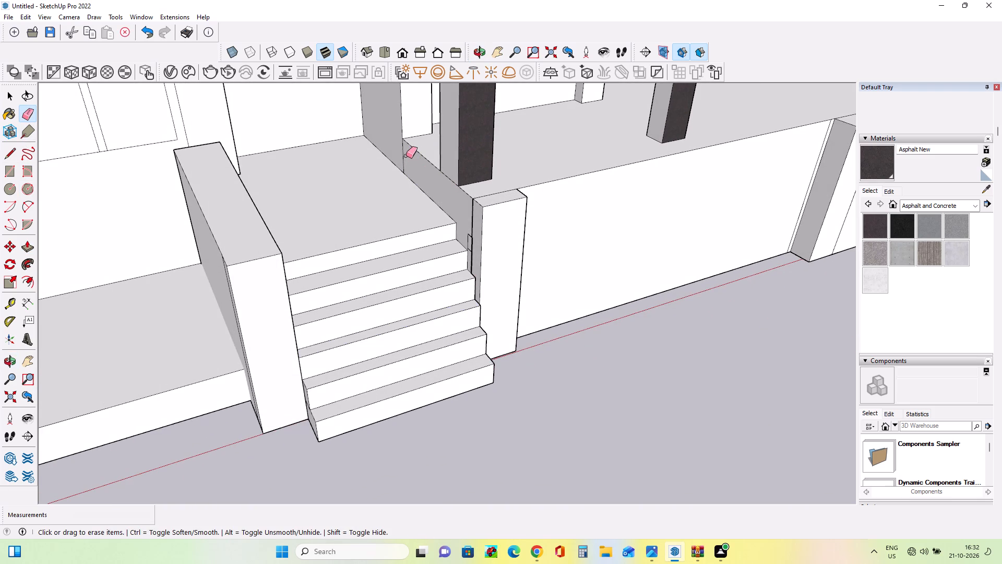
pyautogui.click(403, 154)
# Examine the small leftover outline and the narrow vertical gap between the landing wall and the short pillar.
pyautogui.moveTo(449, 223); pyautogui.dragTo(523, 269, button='middle')
pyautogui.scroll(5, 456, 242)
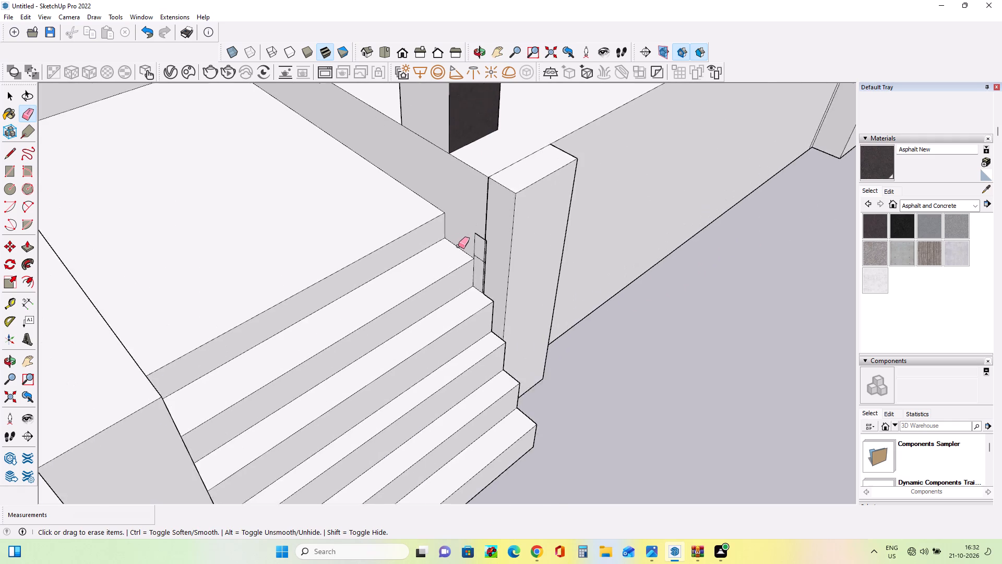
pyautogui.scroll(6, 458, 246)
pyautogui.moveTo(506, 270); pyautogui.dragTo(568, 264, button='middle')
pyautogui.scroll(5, 498, 214)
pyautogui.scroll(-1, 496, 234)
pyautogui.scroll(3, 496, 234)
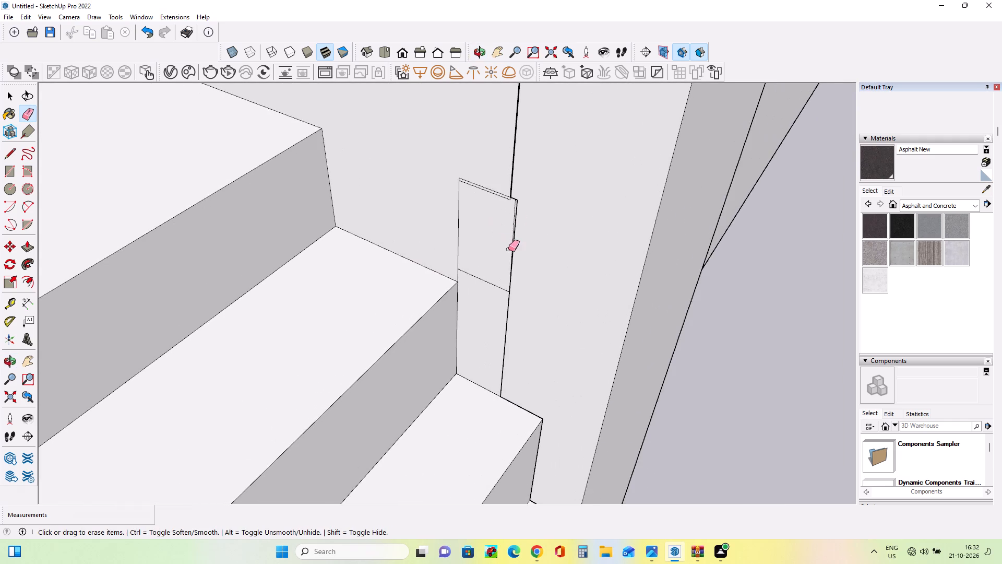
pyautogui.moveTo(501, 253); pyautogui.dragTo(479, 263, button='middle')
pyautogui.scroll(14, 504, 211)
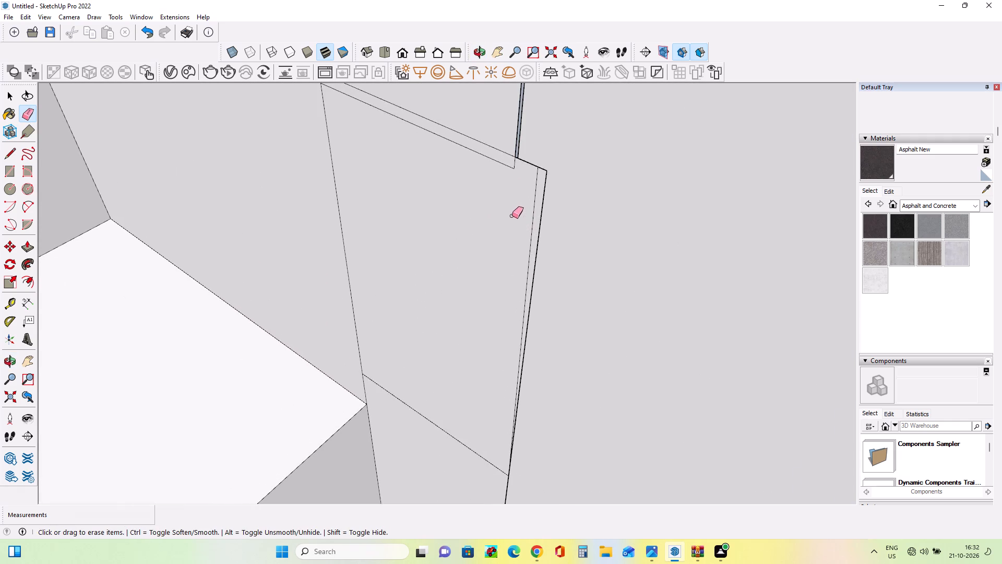
pyautogui.scroll(1, 512, 214)
pyautogui.moveTo(513, 214); pyautogui.dragTo(581, 243, button='middle')
pyautogui.scroll(3, 513, 169)
pyautogui.moveTo(479, 186); pyautogui.dragTo(353, 207, button='middle')
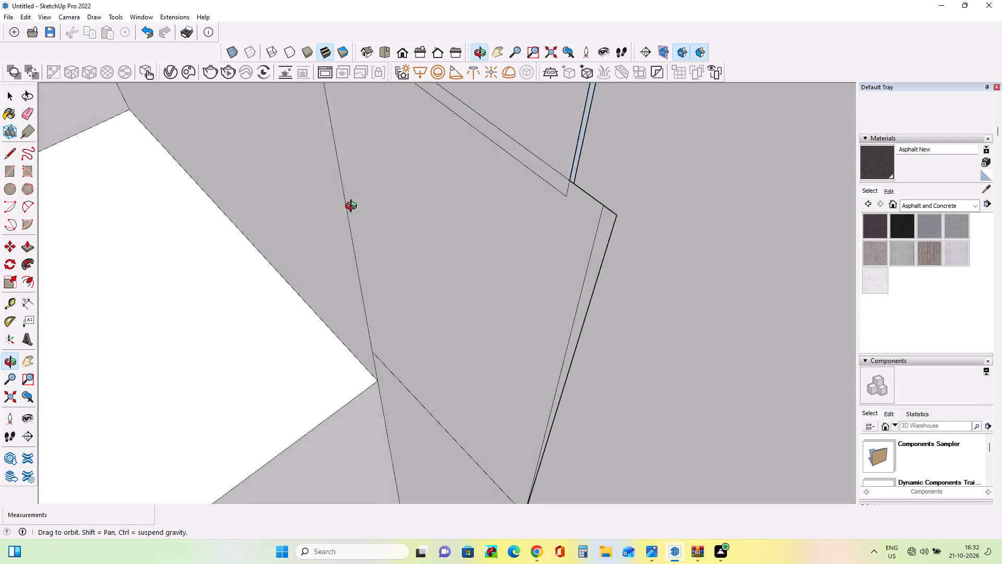
pyautogui.moveTo(353, 207); pyautogui.dragTo(307, 220, button='middle')
pyautogui.middleClick(307, 220)
pyautogui.scroll(-2, 307, 221)
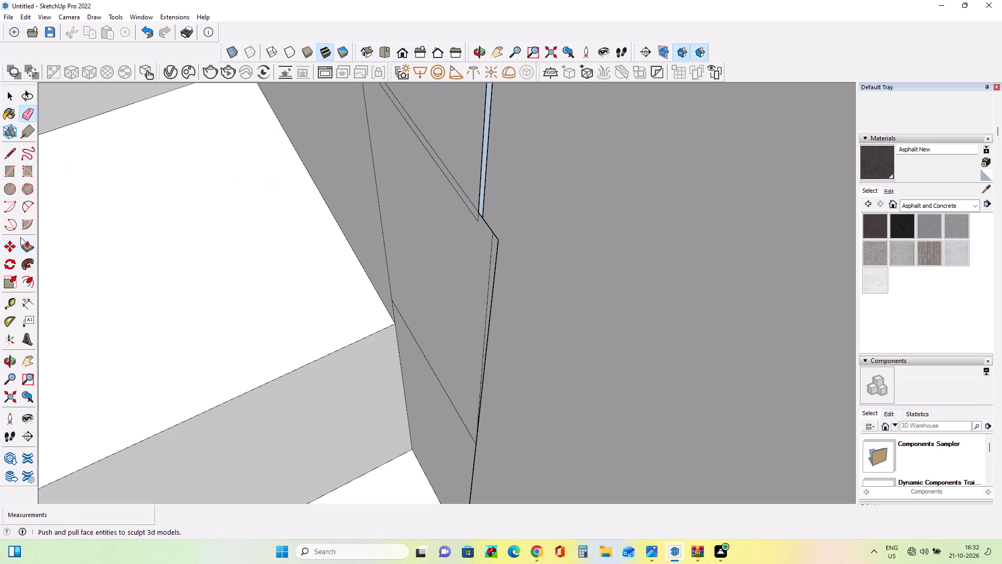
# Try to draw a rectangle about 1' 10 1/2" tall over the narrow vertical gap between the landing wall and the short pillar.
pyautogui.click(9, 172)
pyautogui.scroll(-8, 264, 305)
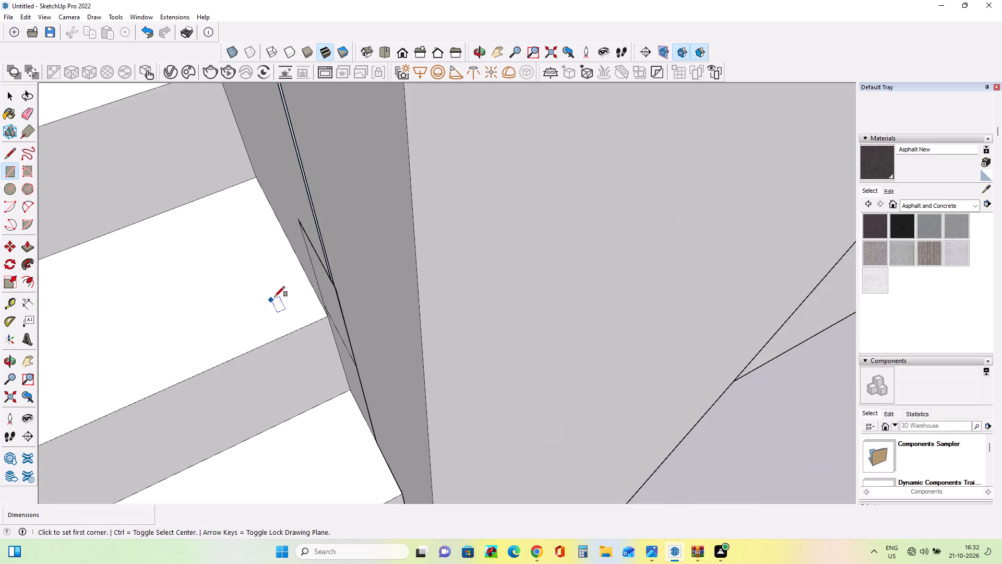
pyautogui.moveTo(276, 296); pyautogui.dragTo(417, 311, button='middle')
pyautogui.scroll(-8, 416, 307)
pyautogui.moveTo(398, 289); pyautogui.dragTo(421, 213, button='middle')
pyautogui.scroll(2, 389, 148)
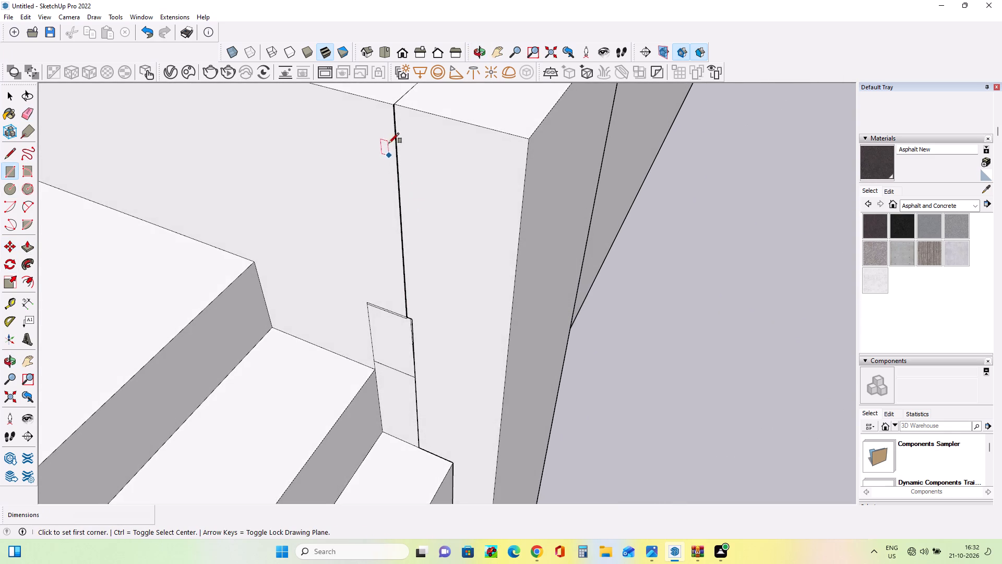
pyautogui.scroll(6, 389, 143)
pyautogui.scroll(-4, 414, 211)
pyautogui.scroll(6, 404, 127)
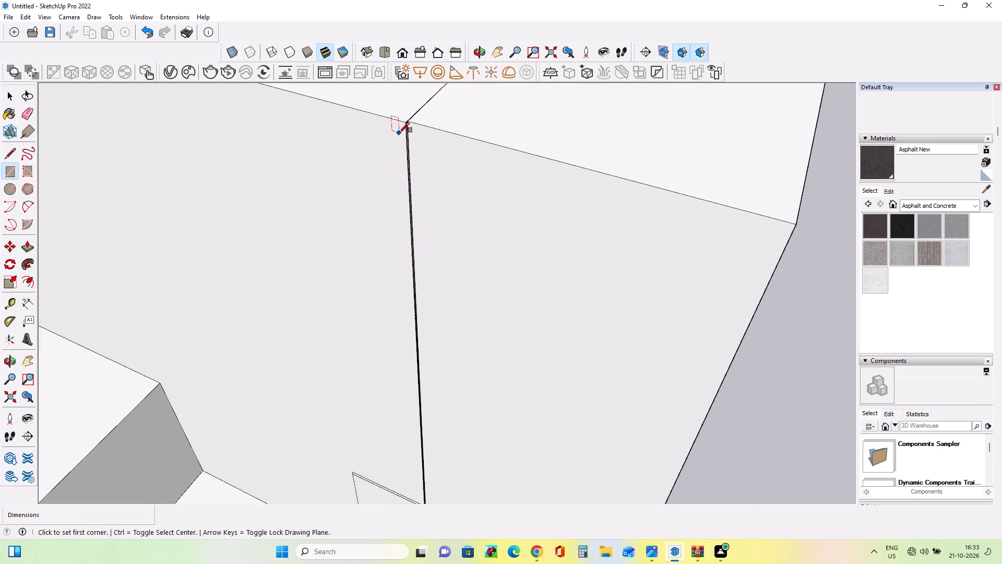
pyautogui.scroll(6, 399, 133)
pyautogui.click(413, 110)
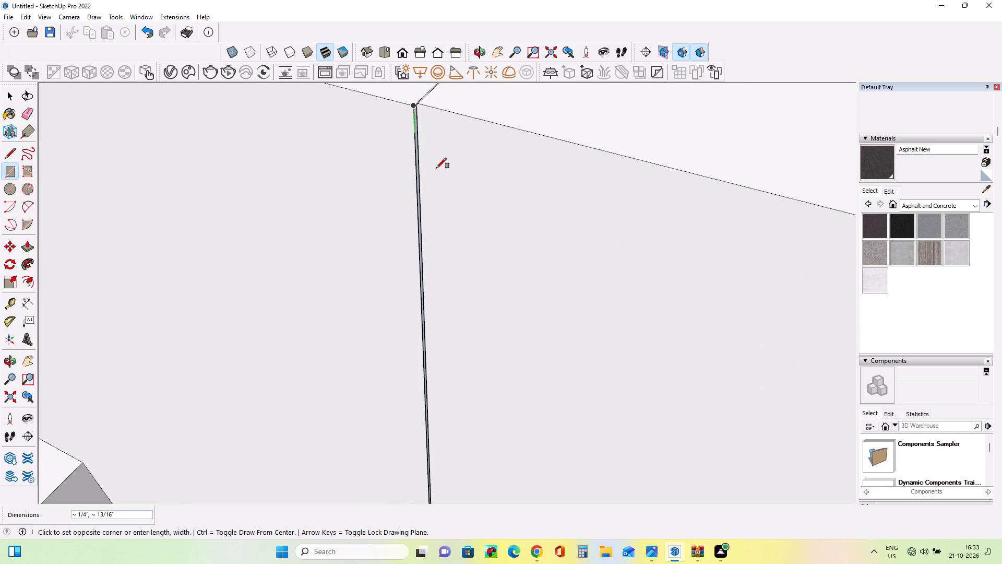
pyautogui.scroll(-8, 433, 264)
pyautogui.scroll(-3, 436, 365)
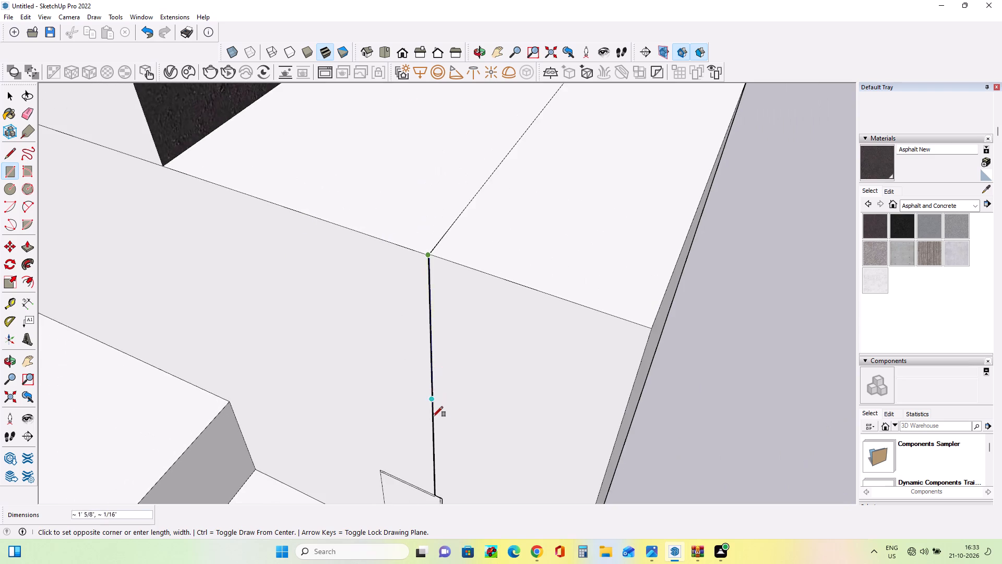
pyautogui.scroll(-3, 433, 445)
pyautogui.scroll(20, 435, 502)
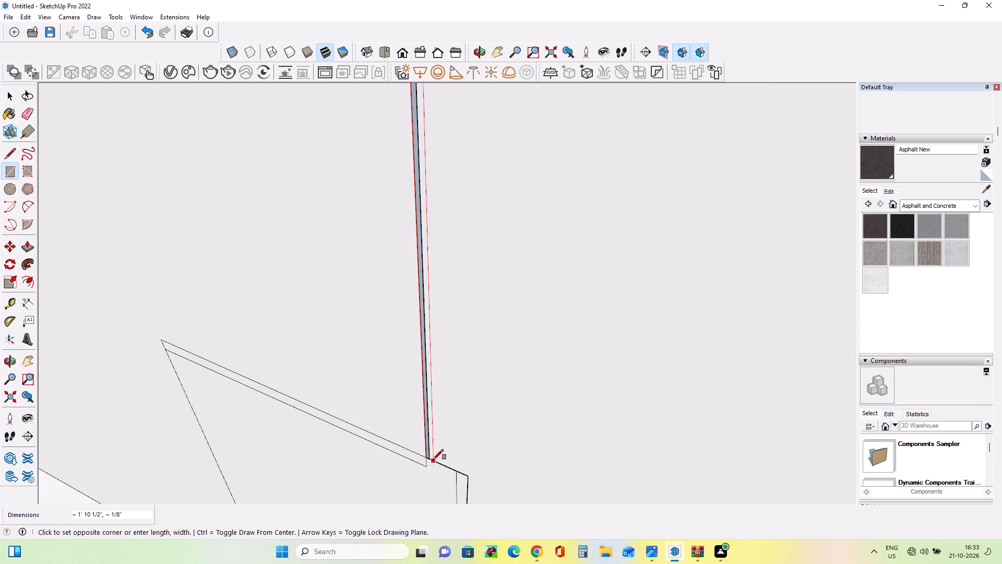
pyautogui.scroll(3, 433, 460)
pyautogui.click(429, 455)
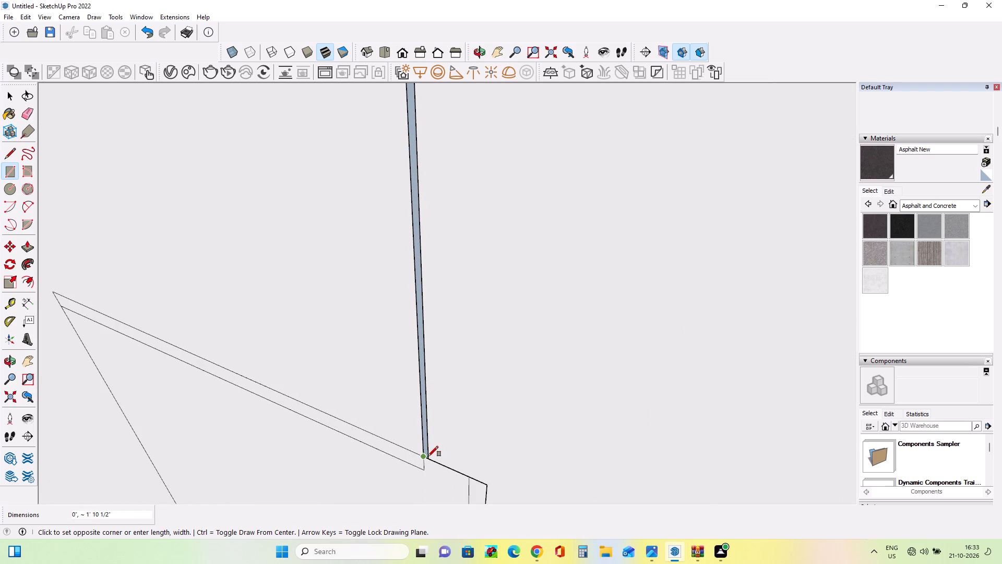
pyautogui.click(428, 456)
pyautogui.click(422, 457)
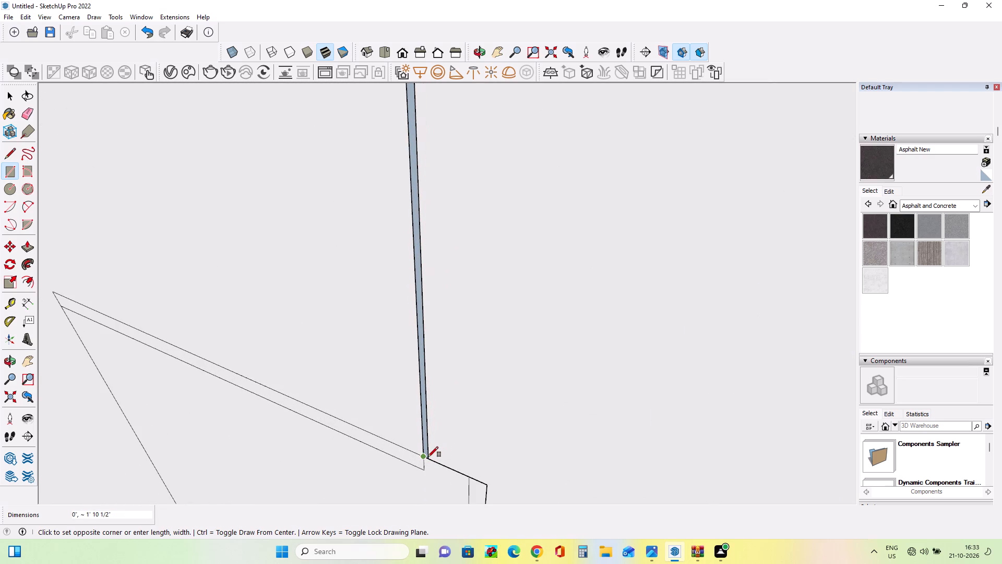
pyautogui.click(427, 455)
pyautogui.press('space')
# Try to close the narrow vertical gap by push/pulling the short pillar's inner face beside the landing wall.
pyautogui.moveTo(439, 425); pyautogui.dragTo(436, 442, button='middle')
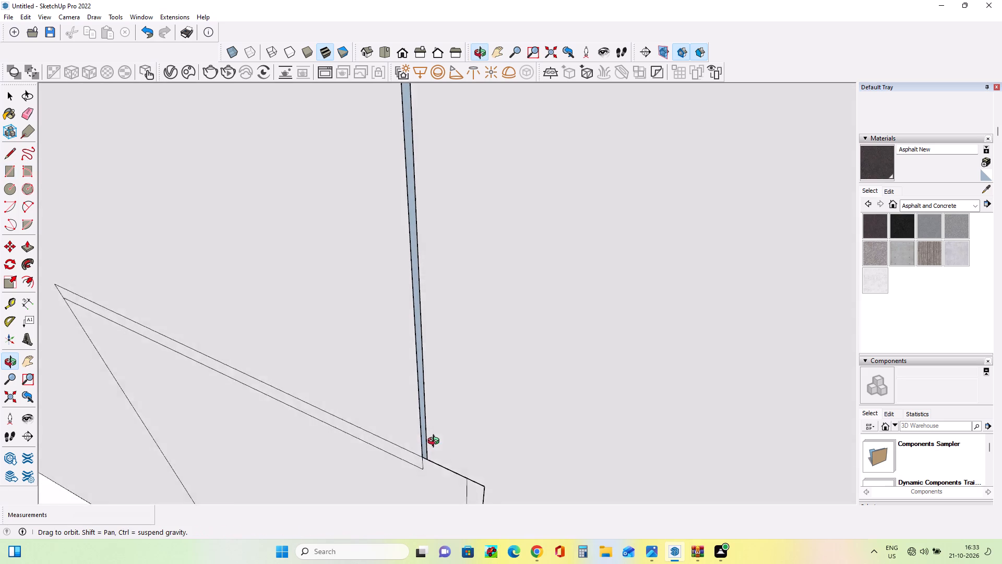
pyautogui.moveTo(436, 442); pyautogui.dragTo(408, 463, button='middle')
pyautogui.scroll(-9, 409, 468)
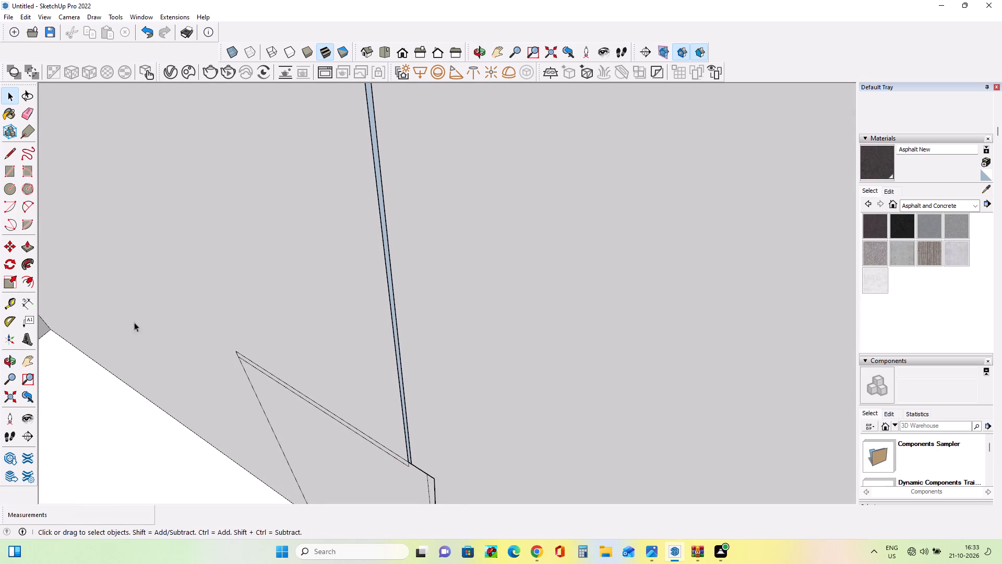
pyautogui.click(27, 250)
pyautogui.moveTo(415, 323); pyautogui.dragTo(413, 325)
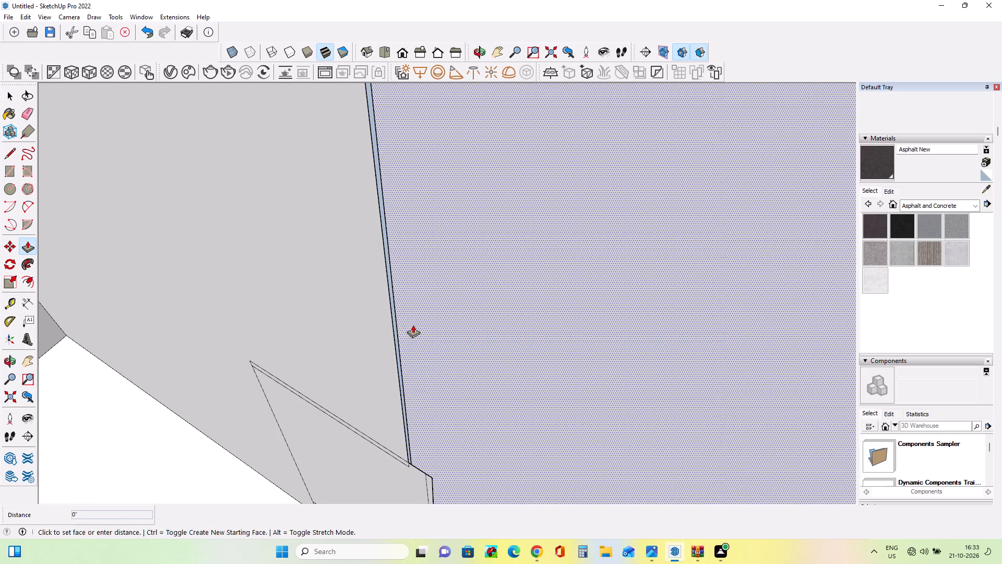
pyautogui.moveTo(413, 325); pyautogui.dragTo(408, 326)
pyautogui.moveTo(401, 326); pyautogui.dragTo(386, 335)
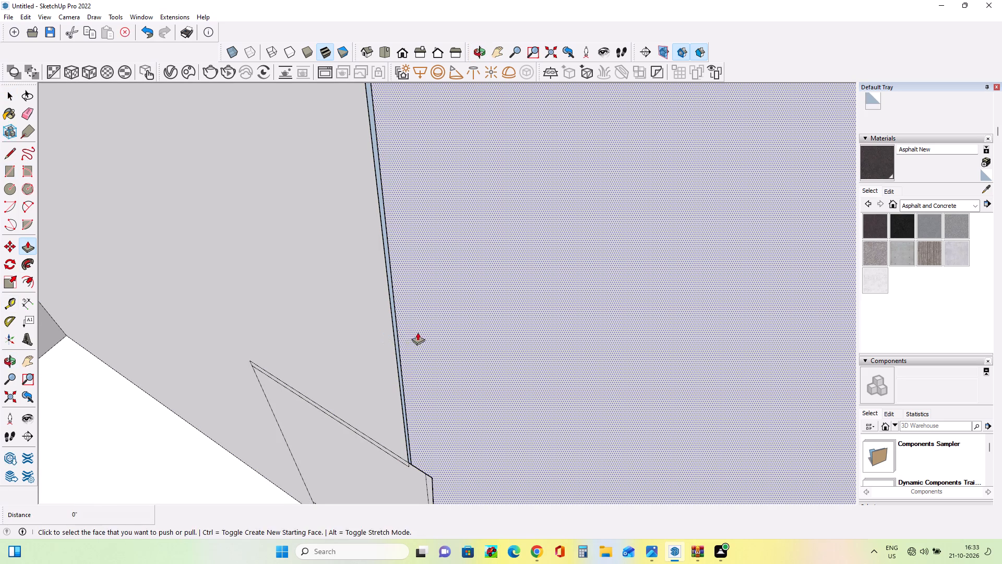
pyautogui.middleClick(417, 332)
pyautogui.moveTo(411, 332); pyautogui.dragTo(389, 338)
# Push/pull the thin faces at the narrow gap under the platform edge to bring the landing wall and pillar flush.
pyautogui.scroll(-7, 388, 351)
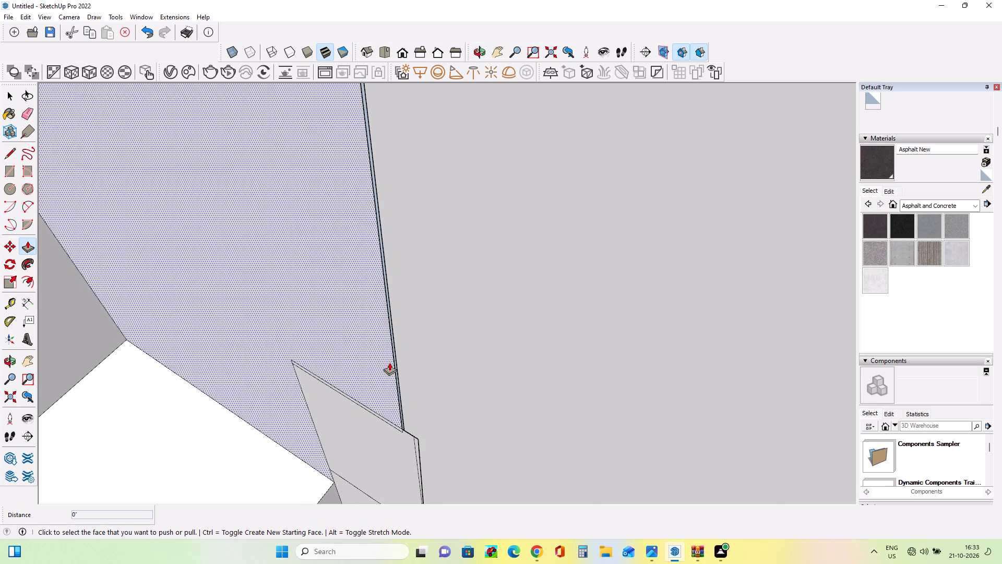
pyautogui.scroll(-8, 389, 362)
pyautogui.scroll(1, 389, 365)
pyautogui.scroll(-5, 389, 365)
pyautogui.scroll(9, 350, 217)
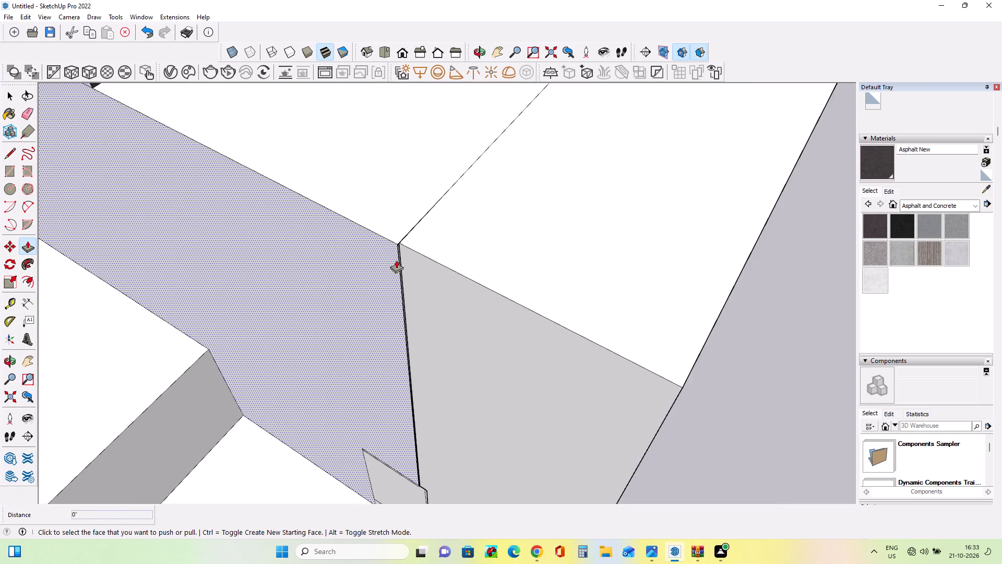
pyautogui.scroll(5, 396, 260)
pyautogui.moveTo(405, 236); pyautogui.dragTo(598, 258, button='middle')
pyautogui.scroll(4, 373, 239)
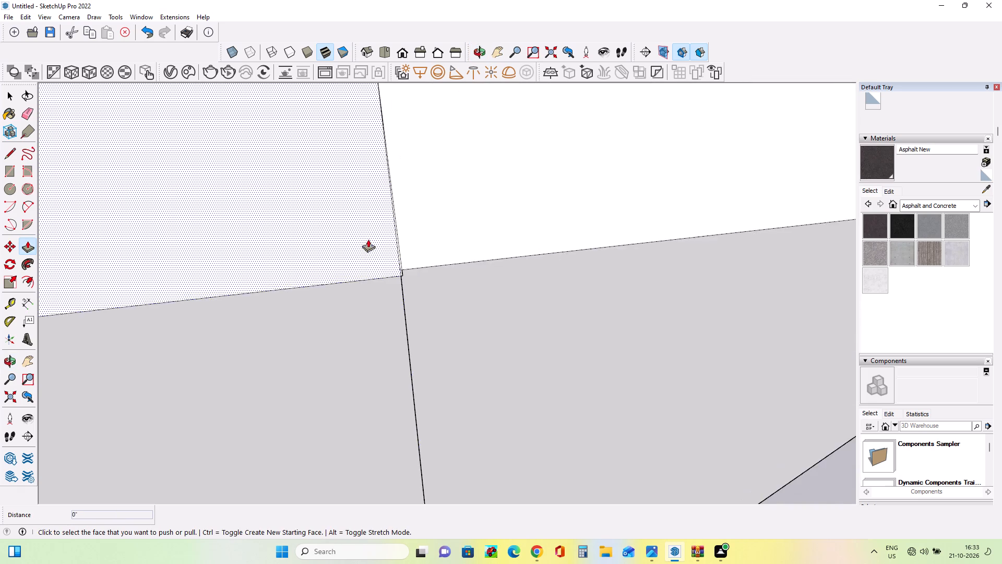
pyautogui.scroll(12, 368, 239)
pyautogui.moveTo(412, 276); pyautogui.dragTo(495, 212, button='middle')
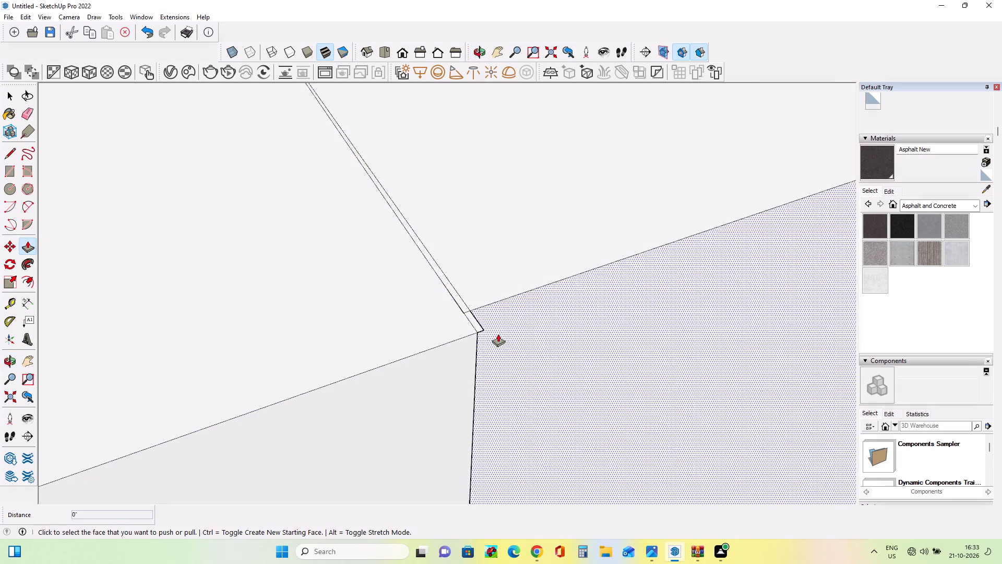
pyautogui.moveTo(496, 334); pyautogui.dragTo(190, 323, button='middle')
pyautogui.moveTo(399, 334); pyautogui.dragTo(398, 184, button='middle')
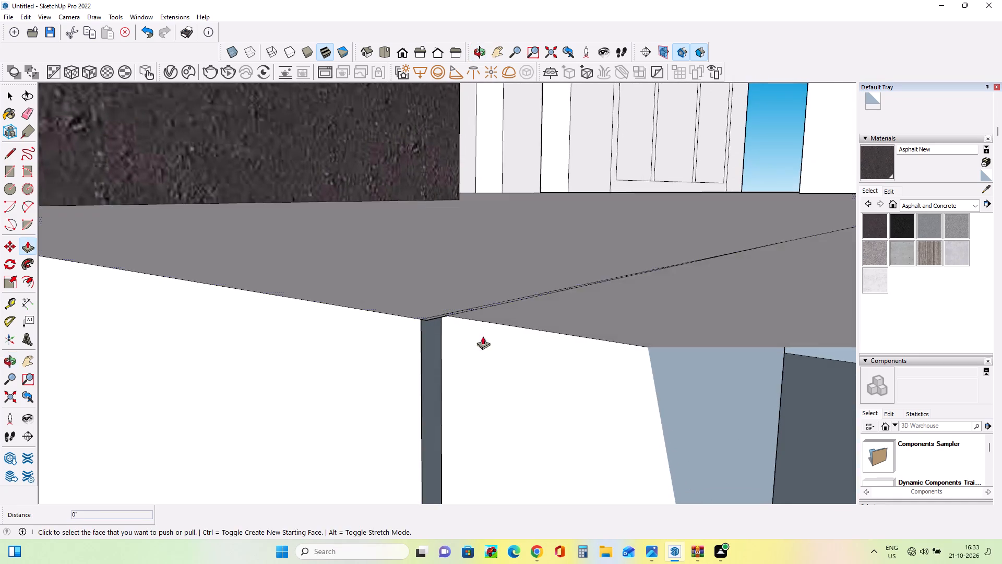
pyautogui.moveTo(493, 345); pyautogui.dragTo(480, 326, button='middle')
pyautogui.moveTo(466, 334); pyautogui.dragTo(432, 355)
pyautogui.moveTo(463, 328); pyautogui.dragTo(417, 357)
pyautogui.click(413, 352)
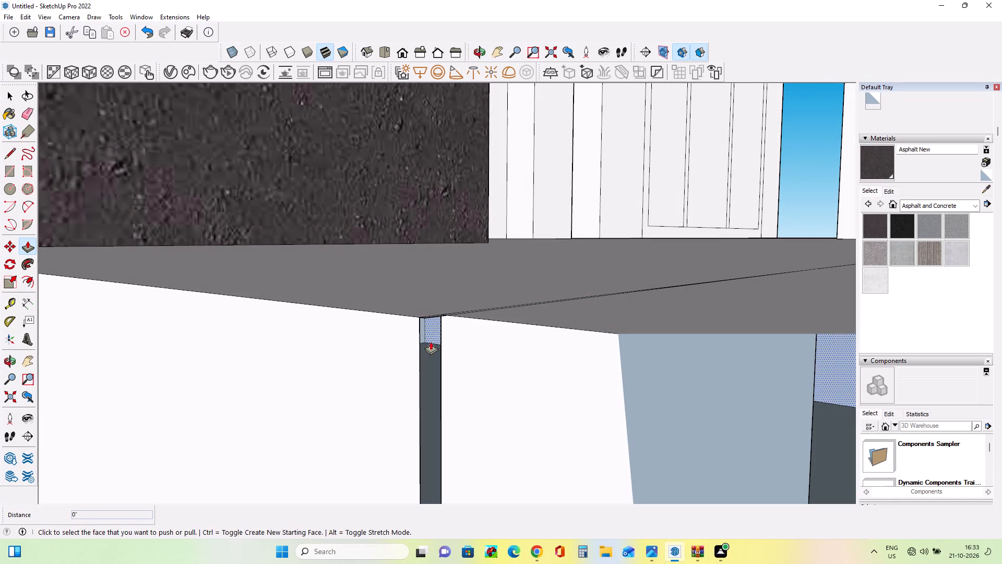
pyautogui.moveTo(396, 353); pyautogui.dragTo(413, 345)
pyautogui.click(469, 330)
pyautogui.click(419, 355)
pyautogui.moveTo(427, 352); pyautogui.dragTo(435, 342)
pyautogui.moveTo(416, 355); pyautogui.dragTo(439, 339)
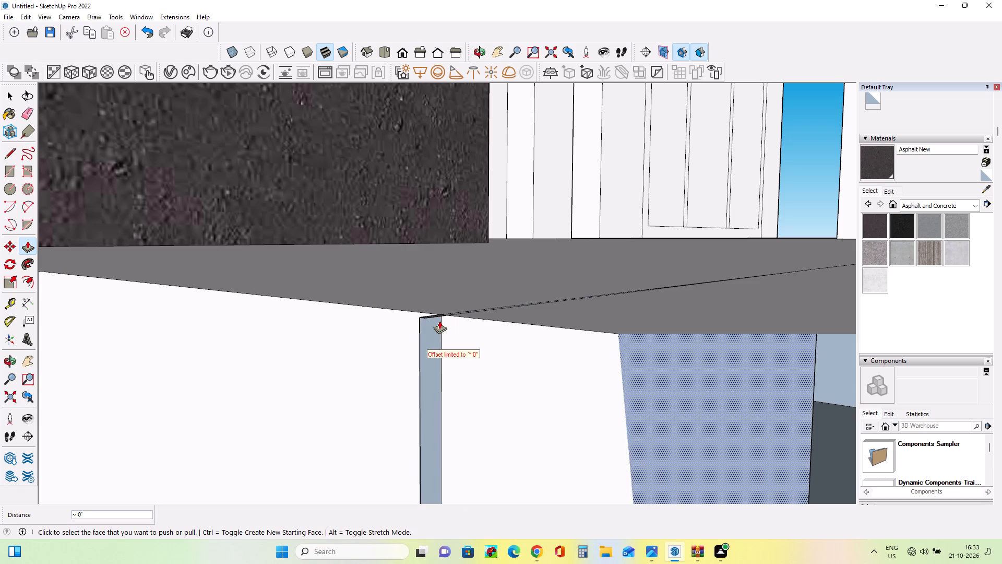
# Erase the vertical seam edges between the landing wall and the short pillar below the platform edge.
pyautogui.scroll(-18, 442, 319)
pyautogui.scroll(3, 433, 337)
pyautogui.moveTo(434, 344); pyautogui.dragTo(422, 369, button='middle')
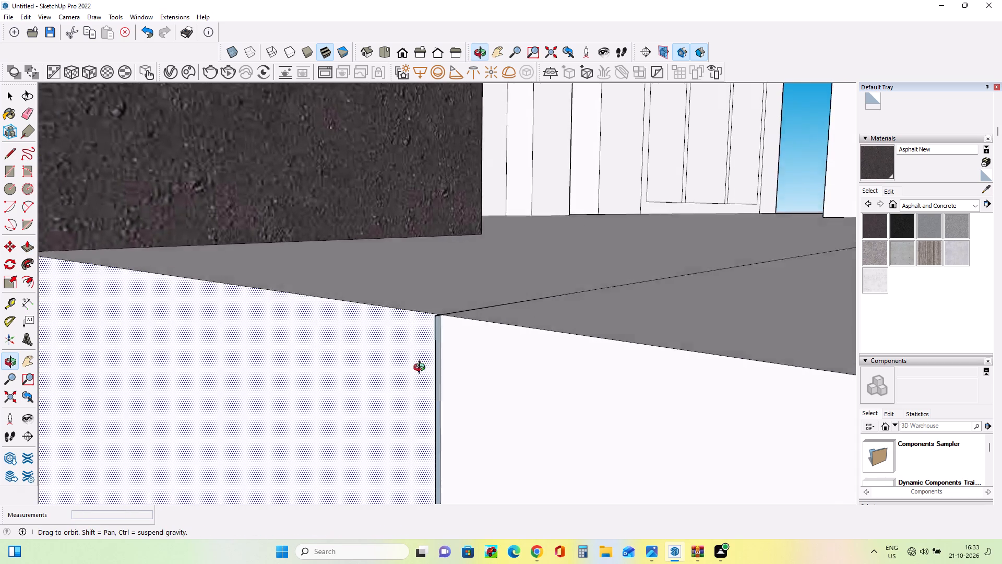
pyautogui.moveTo(422, 369); pyautogui.dragTo(738, 340, button='middle')
pyautogui.moveTo(463, 391); pyautogui.dragTo(626, 362, button='middle')
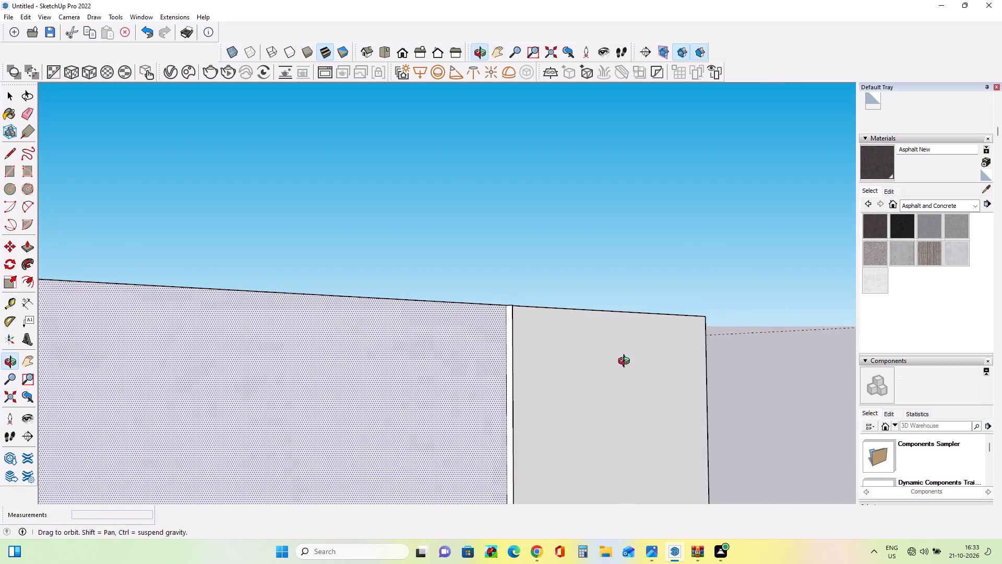
pyautogui.moveTo(626, 362); pyautogui.dragTo(249, 453, button='middle')
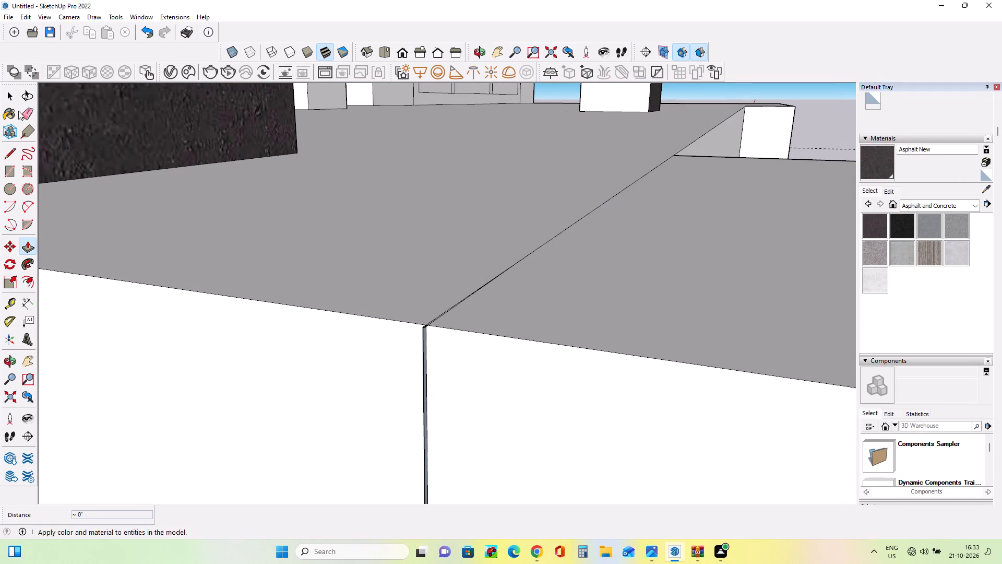
pyautogui.click(26, 111)
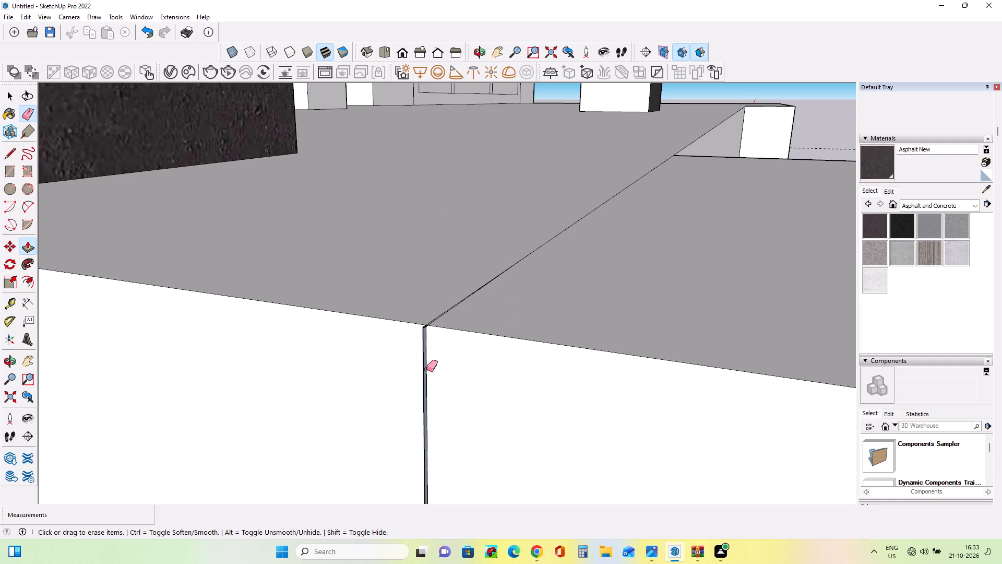
pyautogui.click(424, 372)
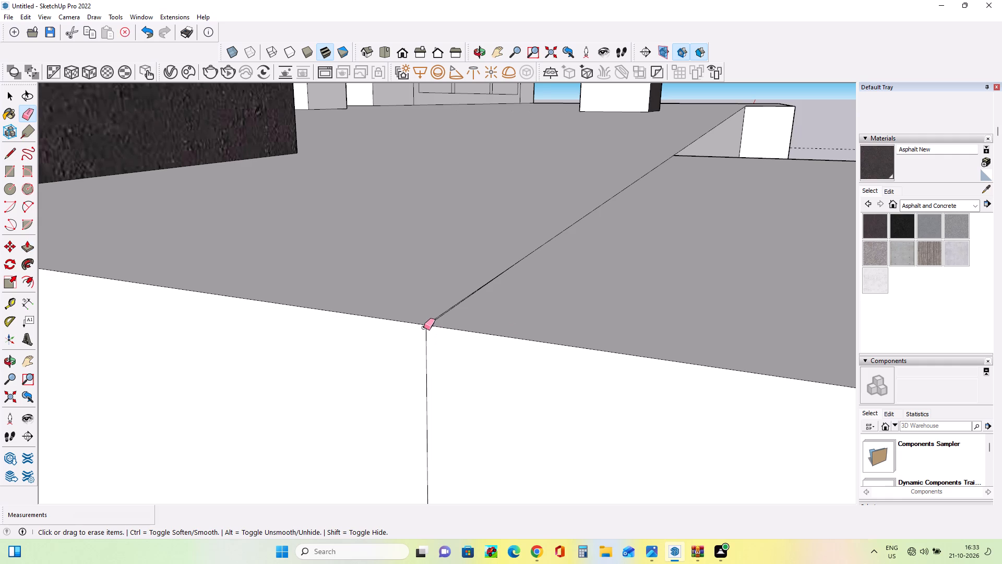
pyautogui.click(424, 327)
pyautogui.click(427, 340)
# Erase the leftover edges along the side and top of the narrow vertical strip in the wall beside the entrance steps.
pyautogui.scroll(-5, 364, 333)
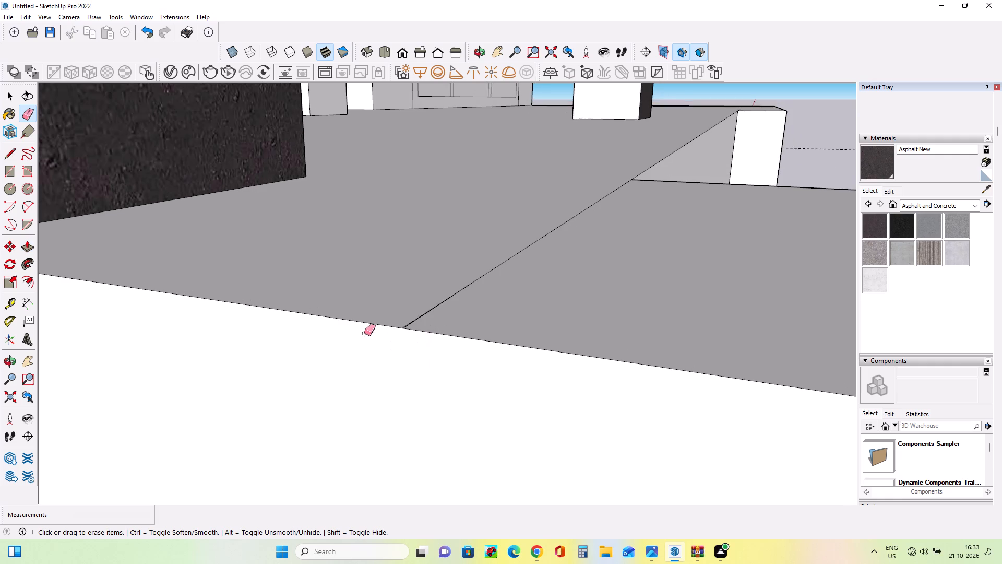
pyautogui.scroll(-5, 364, 333)
pyautogui.scroll(-5, 447, 337)
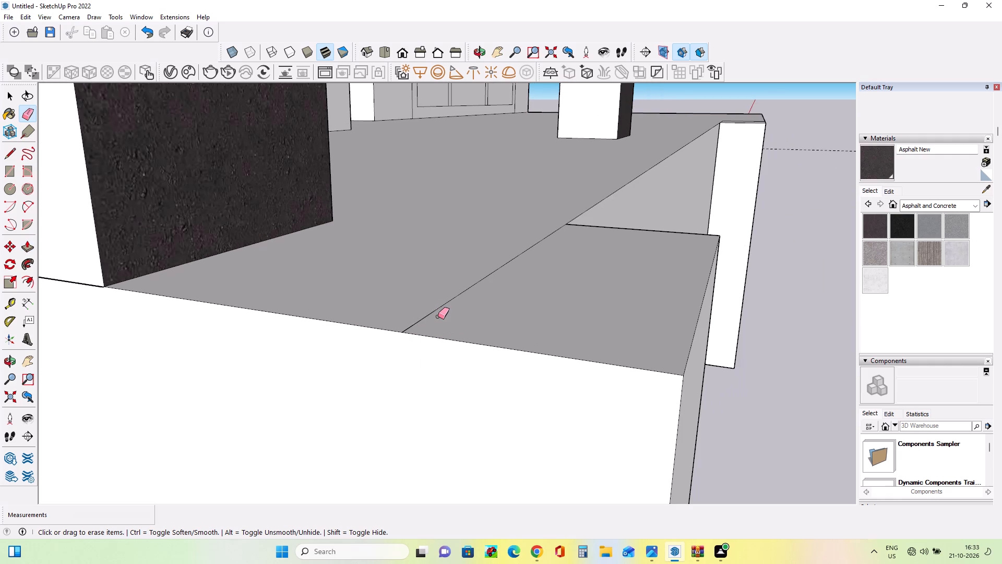
pyautogui.scroll(-17, 354, 301)
pyautogui.scroll(1, 351, 313)
pyautogui.scroll(-4, 351, 313)
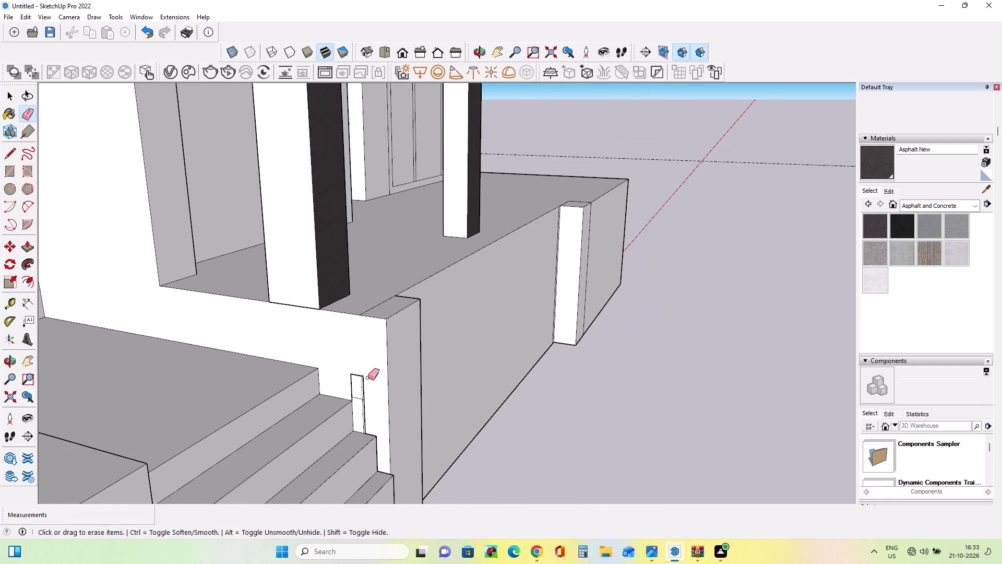
pyautogui.scroll(5, 368, 429)
pyautogui.scroll(18, 353, 398)
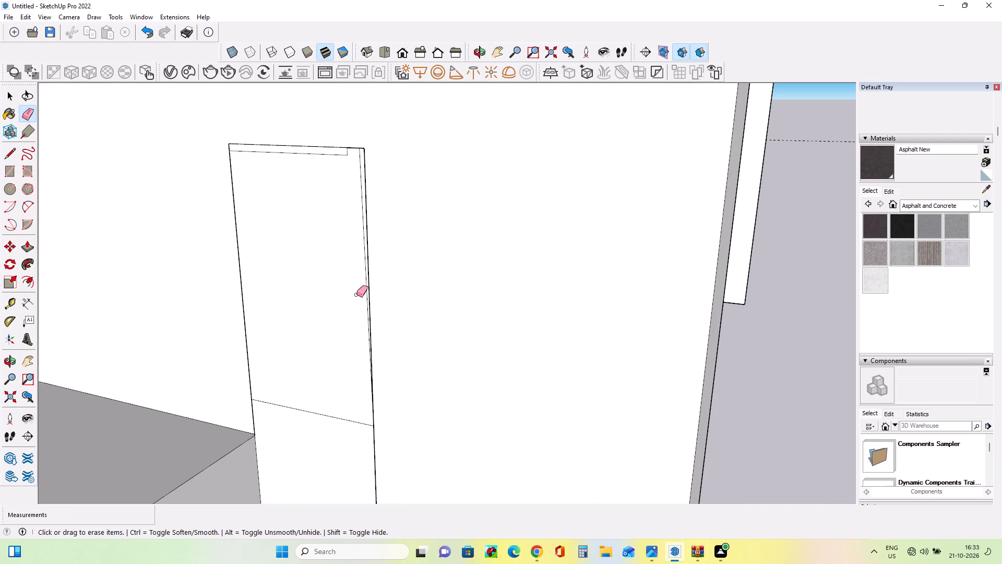
pyautogui.moveTo(364, 275); pyautogui.dragTo(380, 281)
pyautogui.moveTo(353, 142); pyautogui.dragTo(357, 154)
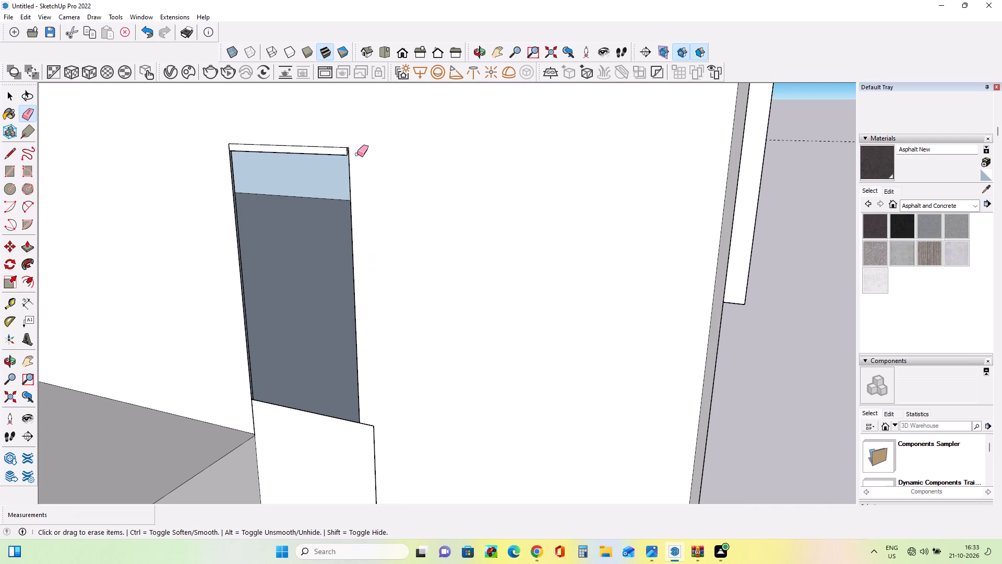
pyautogui.moveTo(341, 146); pyautogui.dragTo(341, 157)
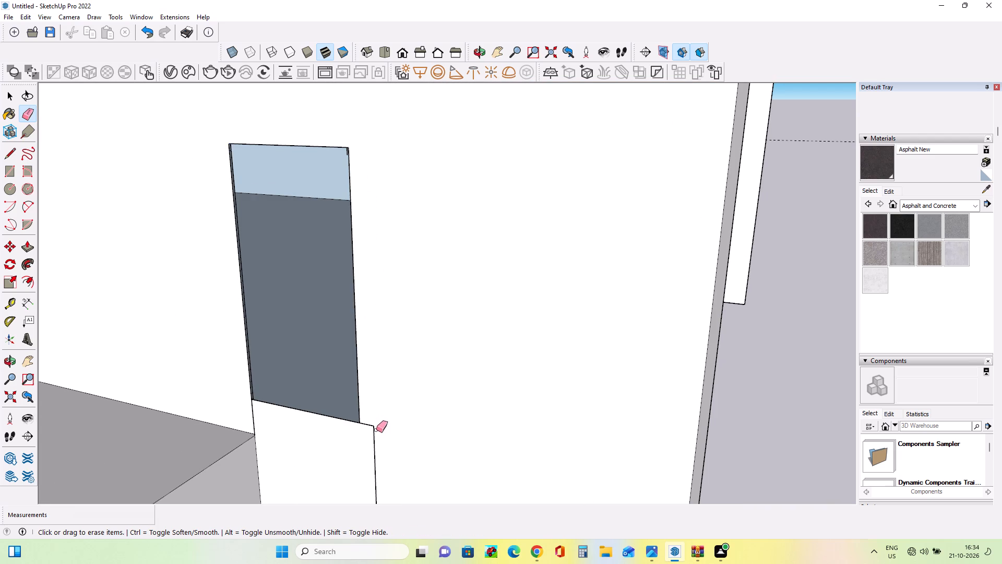
pyautogui.moveTo(372, 432); pyautogui.dragTo(376, 431)
pyautogui.click(374, 425)
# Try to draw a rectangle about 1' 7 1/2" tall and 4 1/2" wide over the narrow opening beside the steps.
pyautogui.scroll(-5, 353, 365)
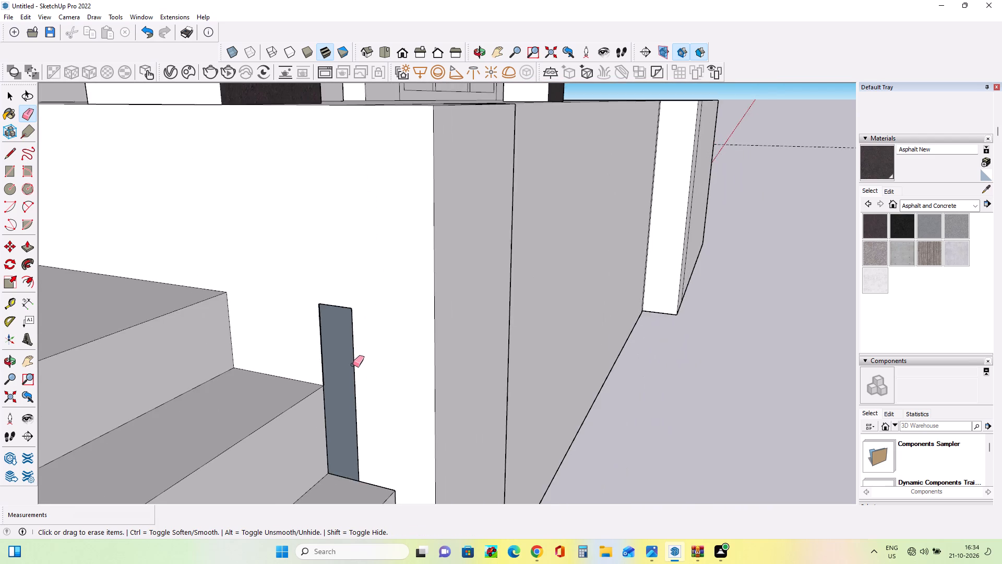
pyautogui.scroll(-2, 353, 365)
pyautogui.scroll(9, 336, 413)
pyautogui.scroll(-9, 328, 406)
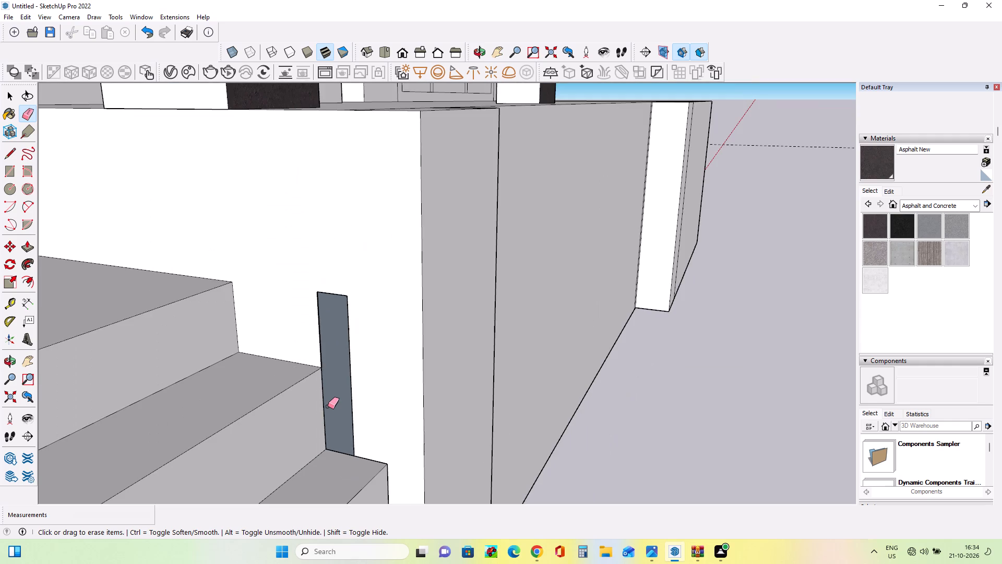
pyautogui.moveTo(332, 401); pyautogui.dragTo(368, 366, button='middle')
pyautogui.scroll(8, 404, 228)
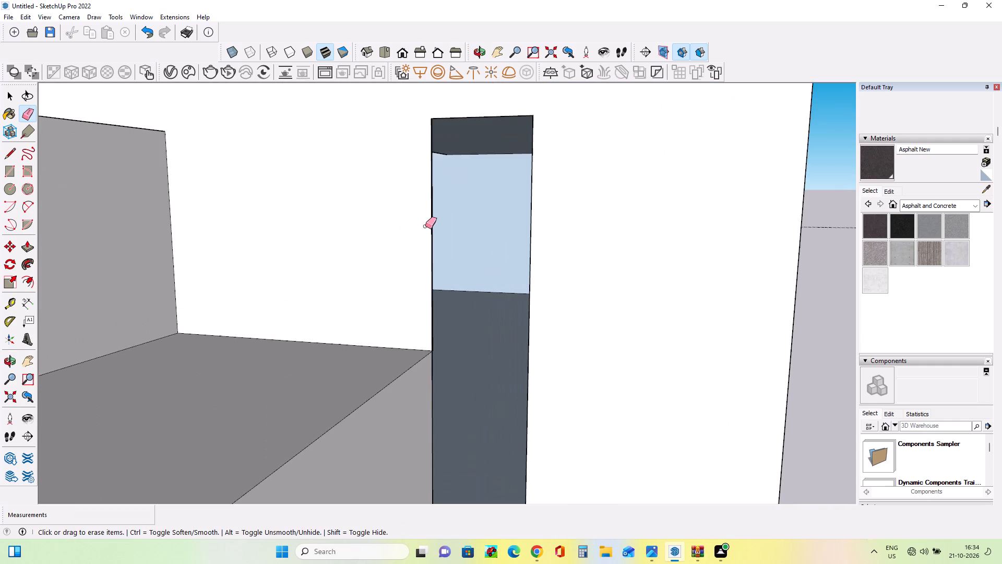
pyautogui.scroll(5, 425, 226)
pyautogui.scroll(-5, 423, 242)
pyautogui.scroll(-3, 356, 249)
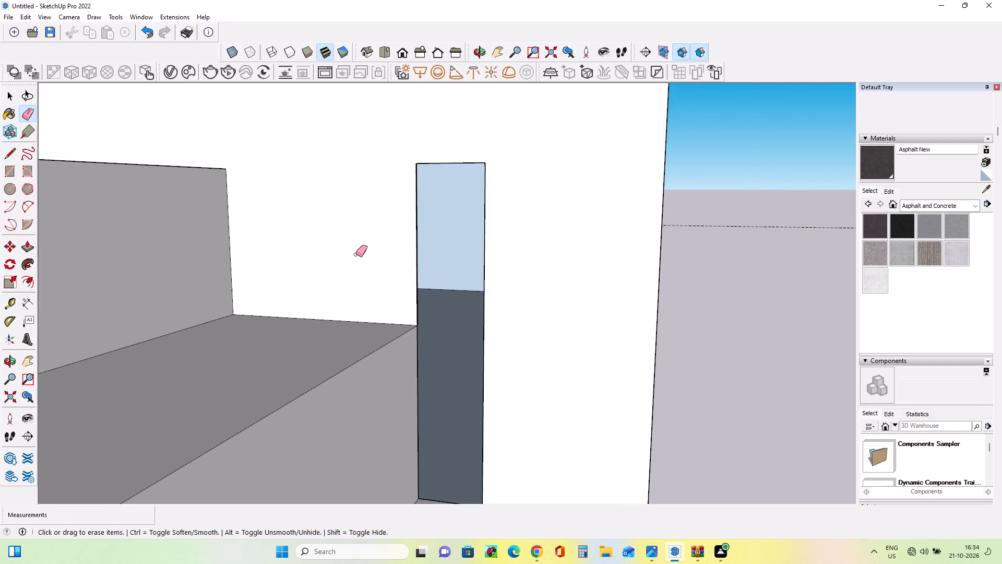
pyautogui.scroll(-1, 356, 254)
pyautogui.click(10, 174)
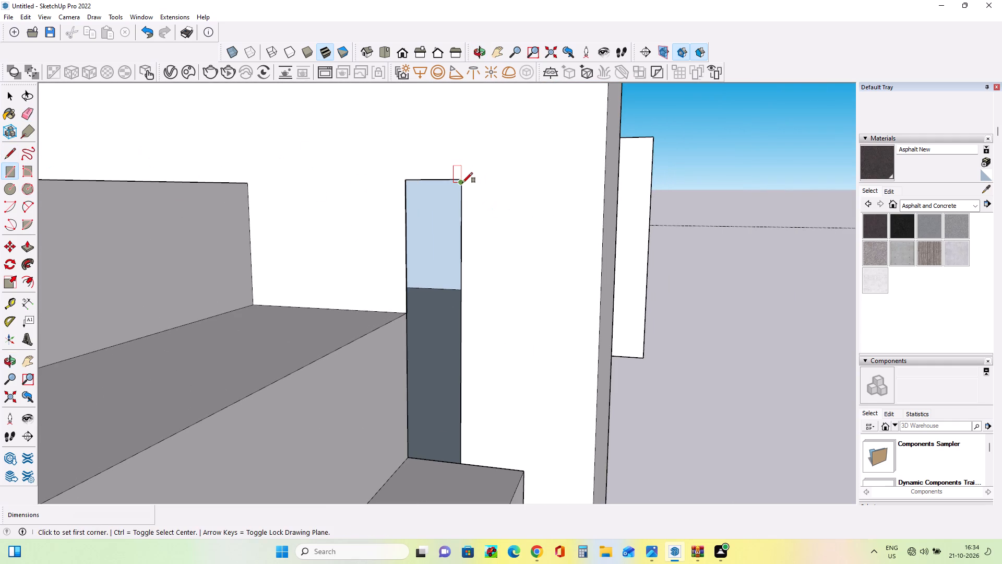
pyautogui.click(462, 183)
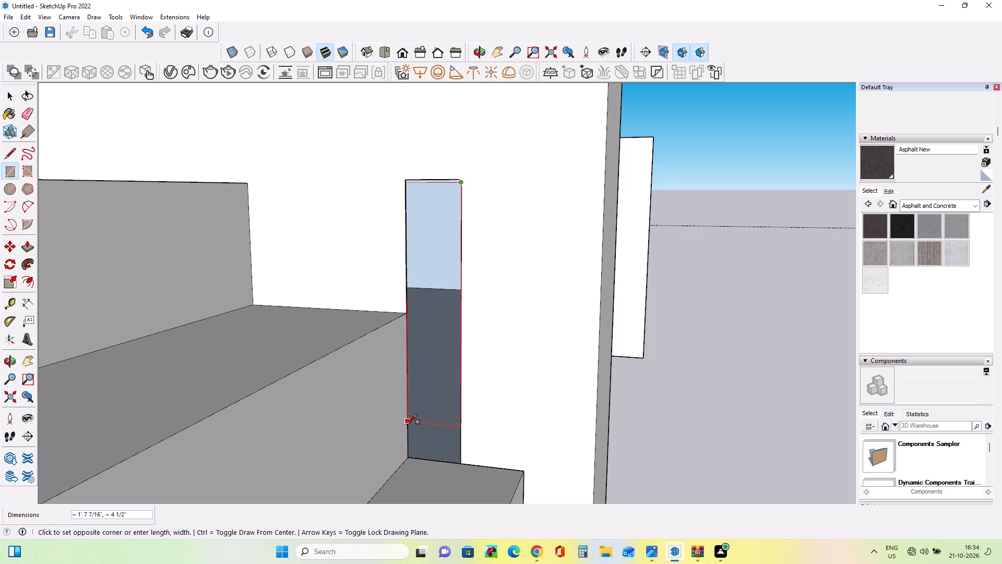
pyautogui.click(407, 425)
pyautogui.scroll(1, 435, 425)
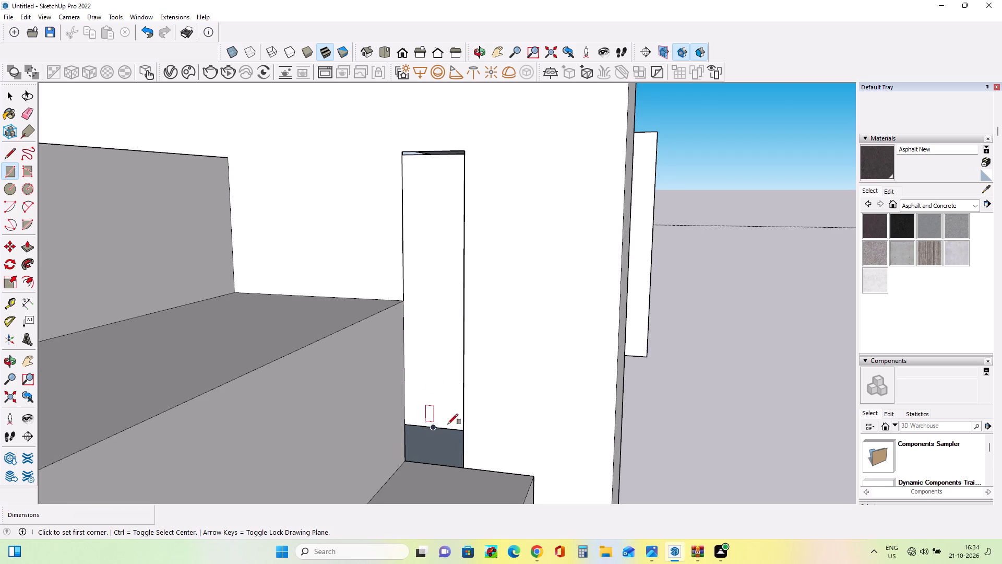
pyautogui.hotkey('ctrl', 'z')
# Cover the narrow opening beside the steps with a rectangle drawn between its opposite bottom and top corners.
pyautogui.click(463, 467)
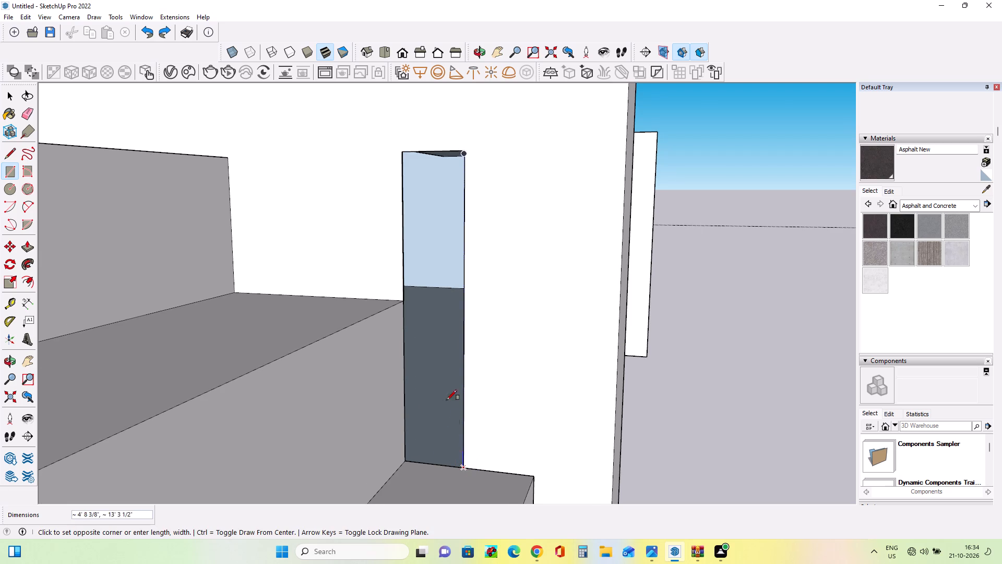
pyautogui.click(403, 153)
# Erase the outline edges of the filled strip and the short leftover edge pieces on the wall above the steps.
pyautogui.moveTo(462, 265); pyautogui.dragTo(469, 280, button='middle')
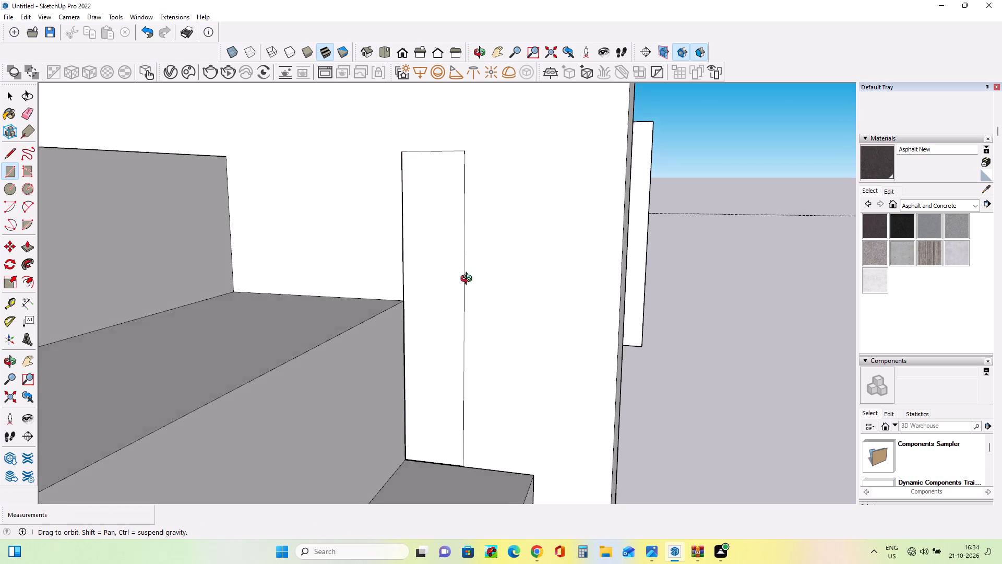
pyautogui.moveTo(469, 280); pyautogui.dragTo(472, 299, button='middle')
pyautogui.click(21, 114)
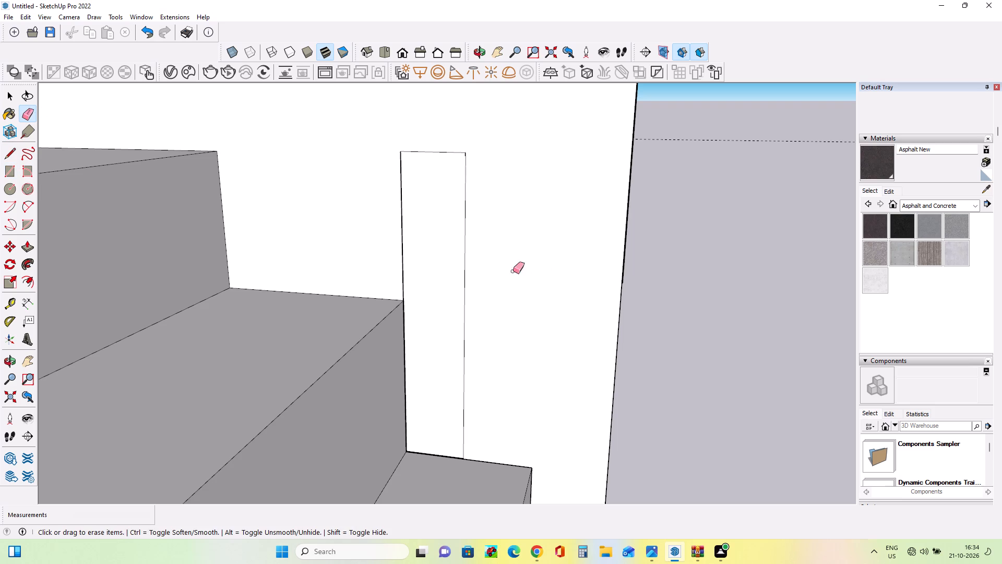
pyautogui.moveTo(462, 250); pyautogui.dragTo(477, 260)
pyautogui.moveTo(456, 150); pyautogui.dragTo(463, 158)
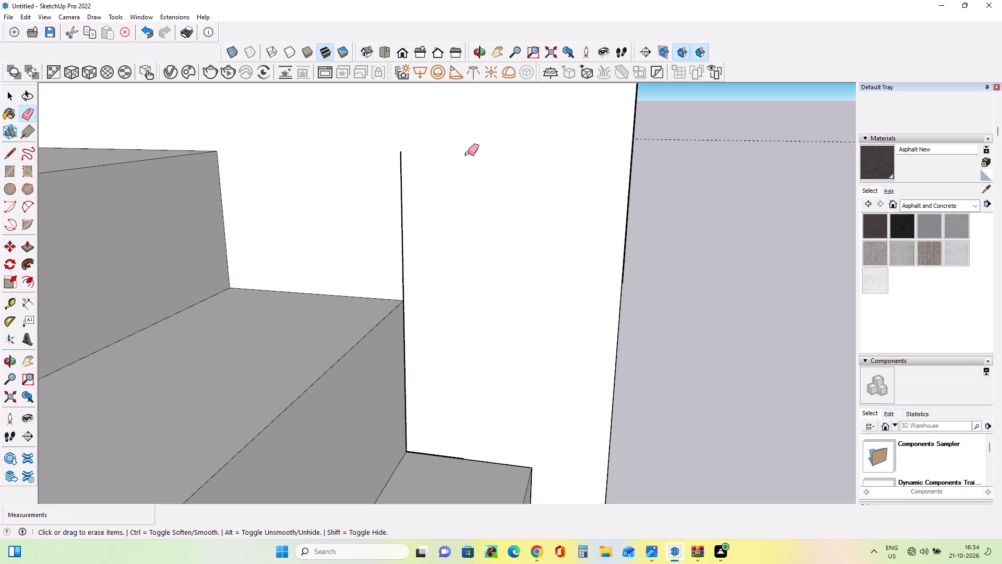
pyautogui.moveTo(468, 153); pyautogui.dragTo(473, 163)
pyautogui.click(468, 151)
pyautogui.moveTo(403, 192); pyautogui.dragTo(409, 199)
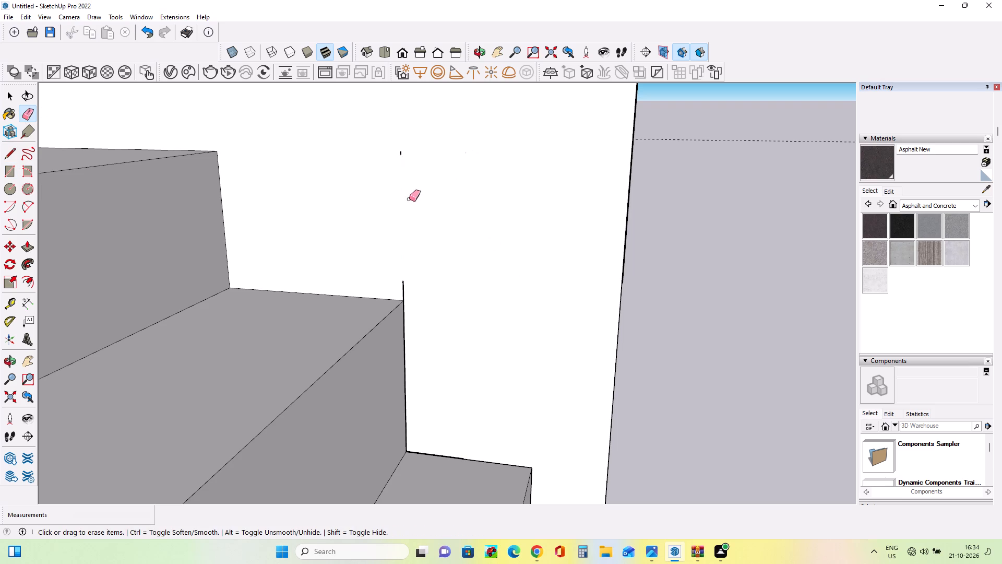
pyautogui.moveTo(401, 148); pyautogui.dragTo(402, 156)
pyautogui.moveTo(402, 150); pyautogui.dragTo(402, 155)
pyautogui.moveTo(398, 147); pyautogui.dragTo(402, 161)
pyautogui.moveTo(402, 285); pyautogui.dragTo(405, 293)
# Inspect the entrance steps, plinth and whole facade beside the reference photo, then examine the ground-floor entrance closely.
pyautogui.moveTo(427, 330); pyautogui.dragTo(223, 337, button='middle')
pyautogui.scroll(-6, 223, 337)
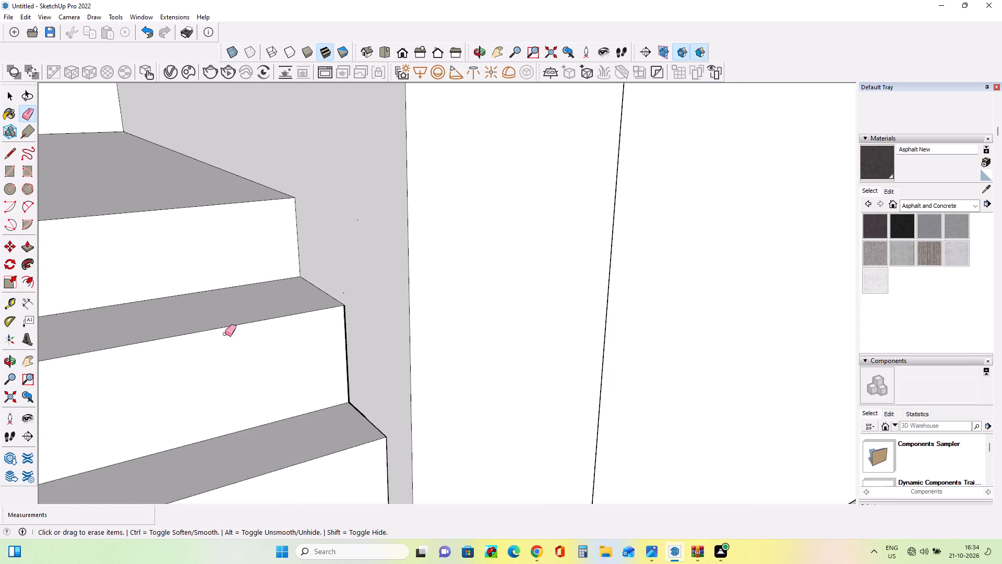
pyautogui.scroll(-17, 225, 334)
pyautogui.moveTo(583, 354); pyautogui.dragTo(498, 393, button='middle')
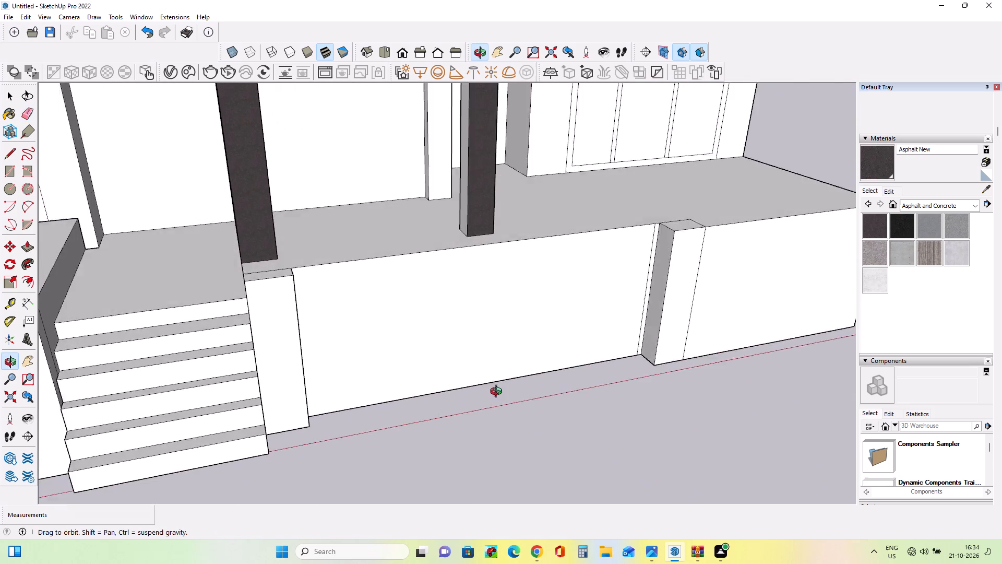
pyautogui.moveTo(498, 393); pyautogui.dragTo(468, 397, button='middle')
pyautogui.scroll(-12, 468, 397)
pyautogui.scroll(4, 417, 327)
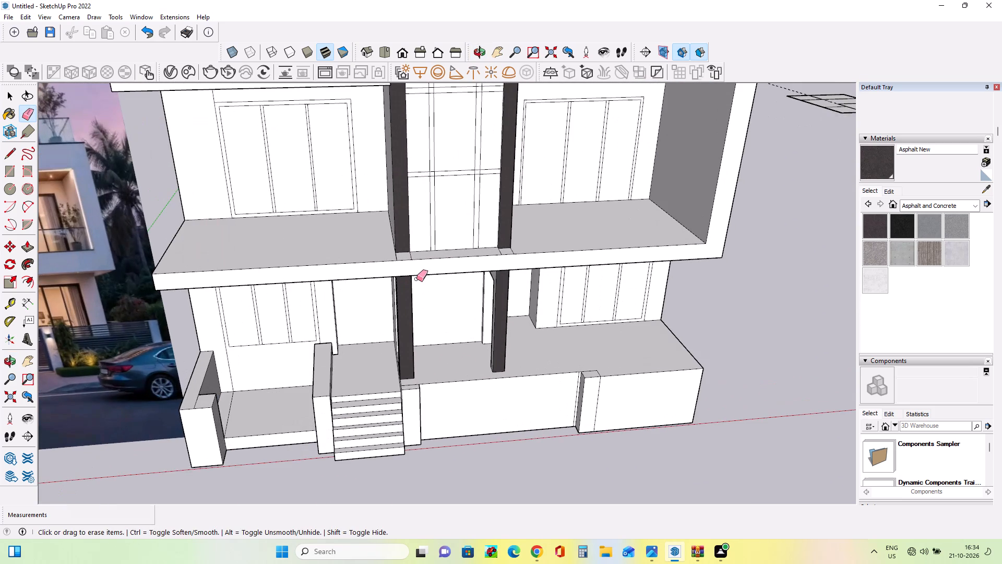
pyautogui.moveTo(416, 279); pyautogui.dragTo(431, 211, button='middle')
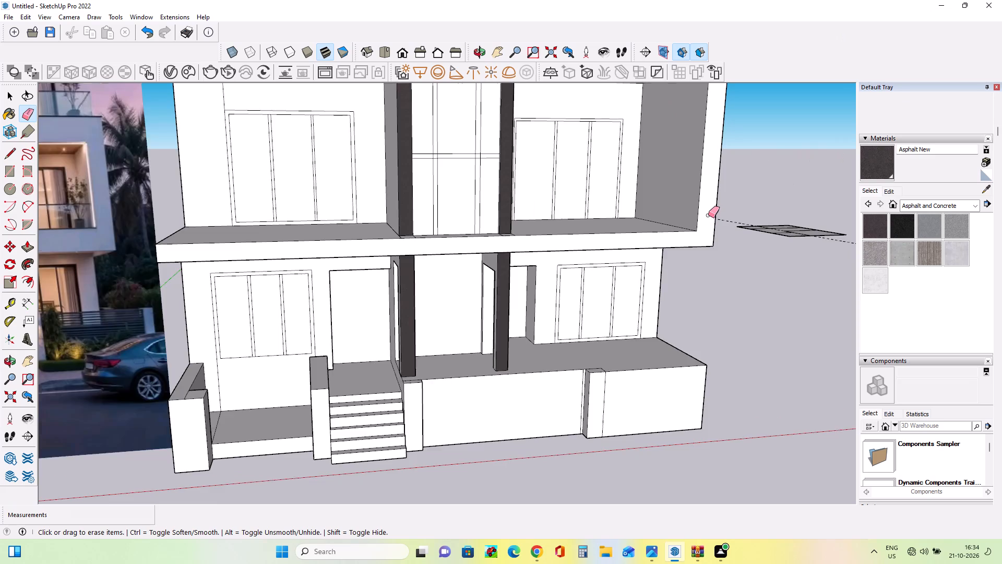
pyautogui.scroll(-8, 708, 215)
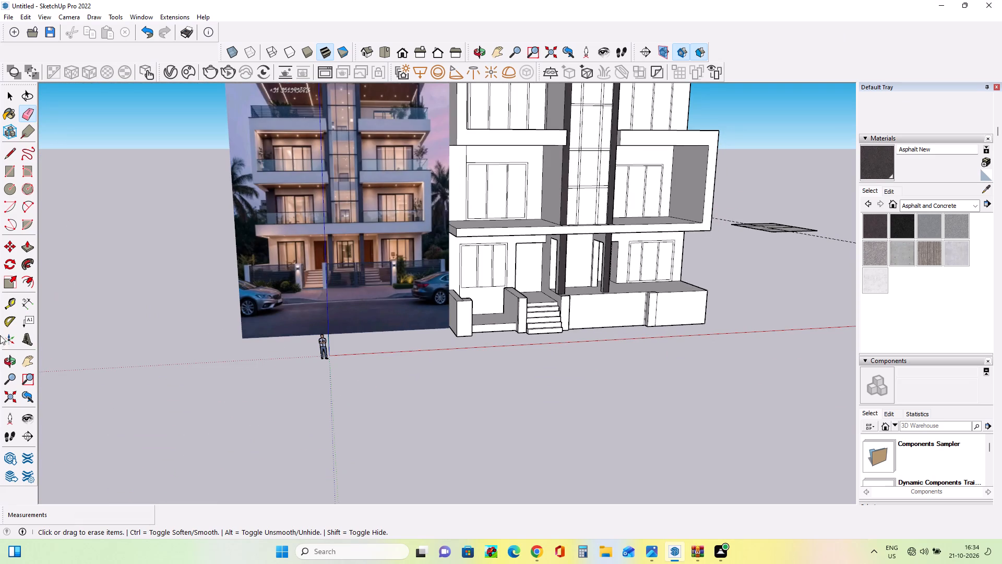
pyautogui.click(26, 356)
pyautogui.moveTo(128, 243); pyautogui.dragTo(47, 411)
pyautogui.moveTo(330, 336); pyautogui.dragTo(228, 328)
pyautogui.moveTo(315, 325); pyautogui.dragTo(284, 322, button='middle')
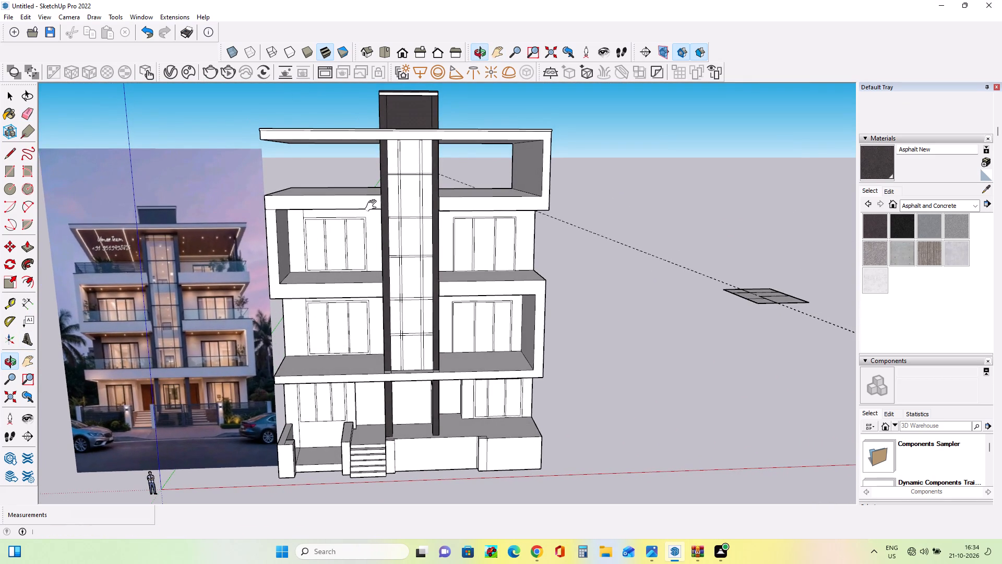
pyautogui.moveTo(422, 197); pyautogui.dragTo(429, 235, button='middle')
pyautogui.scroll(1, 368, 246)
pyautogui.moveTo(362, 314); pyautogui.dragTo(377, 279, button='middle')
pyautogui.scroll(-4, 381, 284)
pyautogui.scroll(3, 333, 443)
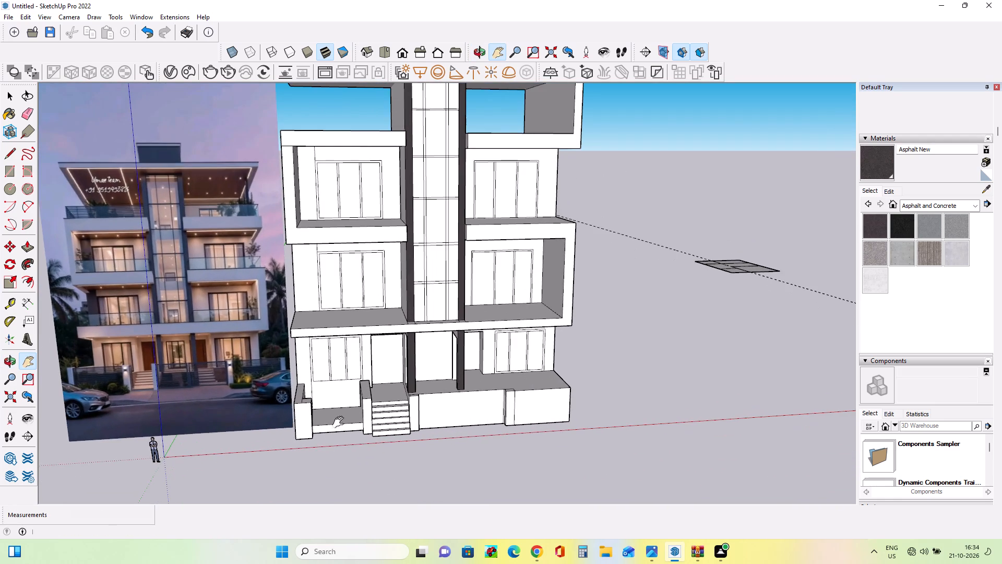
pyautogui.moveTo(408, 399); pyautogui.dragTo(378, 413, button='middle')
pyautogui.scroll(1, 240, 387)
pyautogui.scroll(-1, 240, 387)
pyautogui.scroll(2, 240, 387)
pyautogui.scroll(3, 289, 385)
pyautogui.moveTo(490, 395); pyautogui.dragTo(492, 400, button='middle')
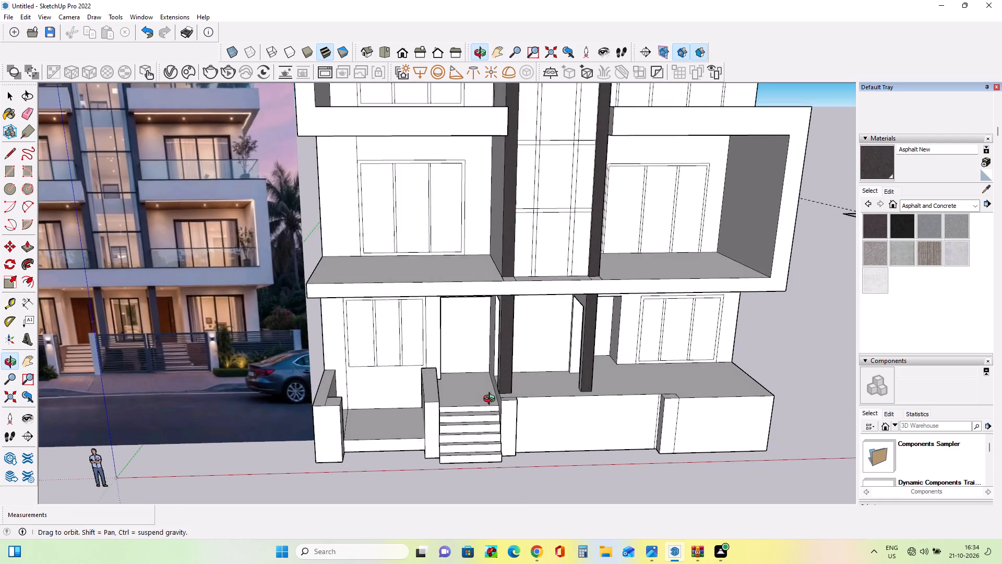
pyautogui.moveTo(492, 400); pyautogui.dragTo(492, 402, button='middle')
pyautogui.scroll(8, 473, 410)
pyautogui.moveTo(478, 403); pyautogui.dragTo(494, 401, button='middle')
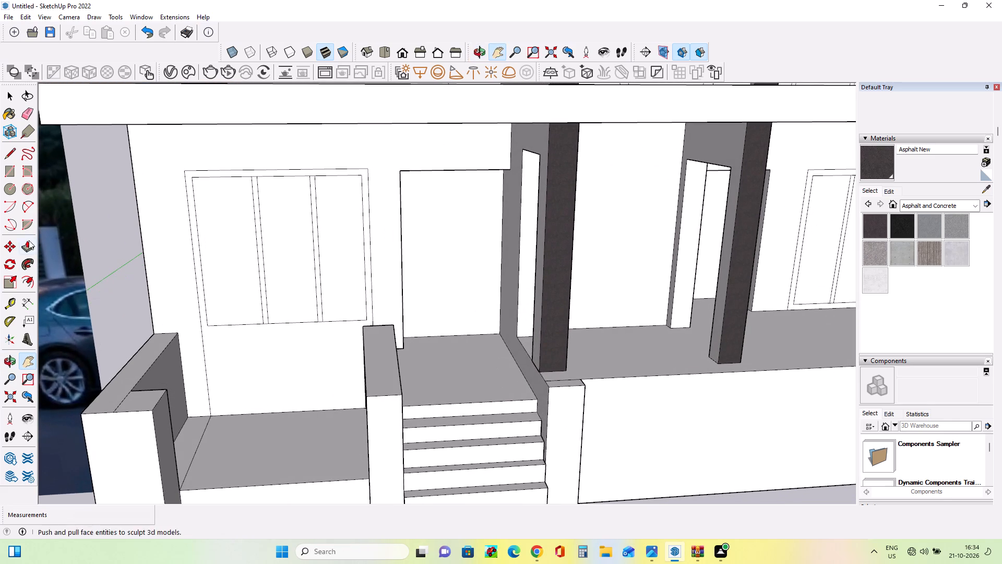
# Push/pull the top riser of the entrance steps slightly and the second riser by 1 7/16".
pyautogui.click(29, 245)
pyautogui.click(456, 411)
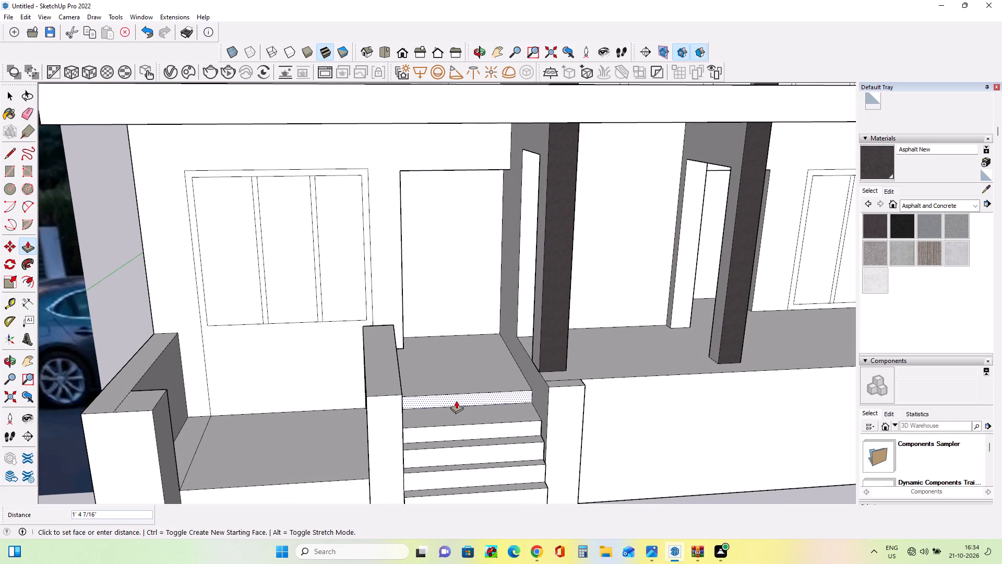
pyautogui.click(457, 409)
pyautogui.click(470, 430)
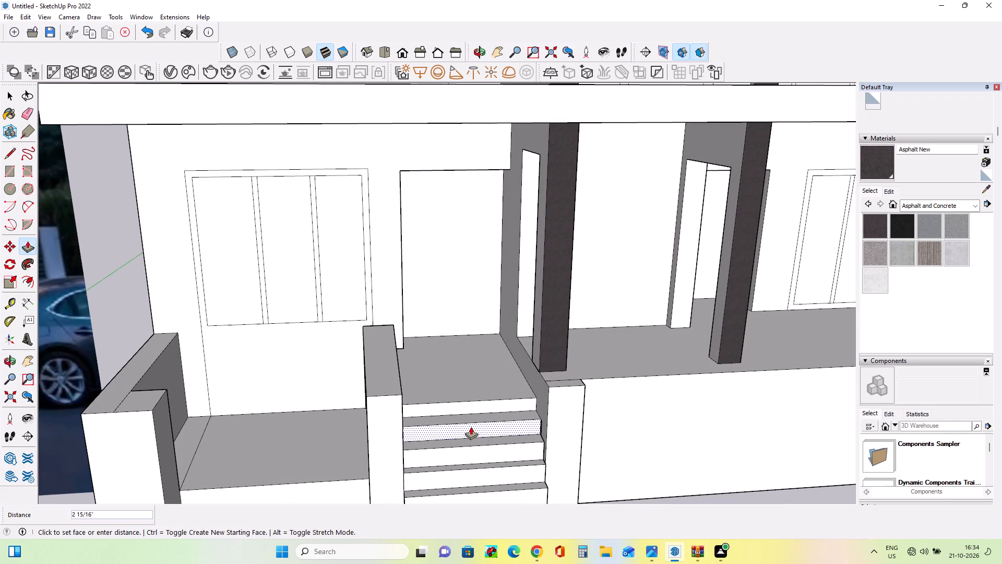
pyautogui.click(472, 428)
# Draw a rectangle about 8' 6" by 1' 7" on the landing along its front edge, across the full stair width.
pyautogui.moveTo(528, 423); pyautogui.dragTo(531, 443, button='middle')
pyautogui.scroll(3, 479, 395)
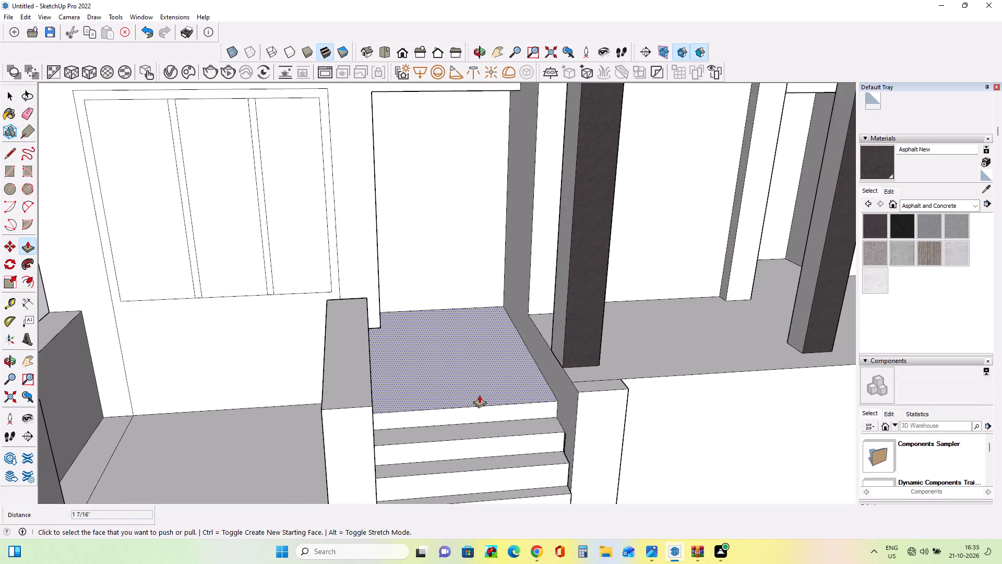
pyautogui.moveTo(476, 398); pyautogui.dragTo(439, 422, button='middle')
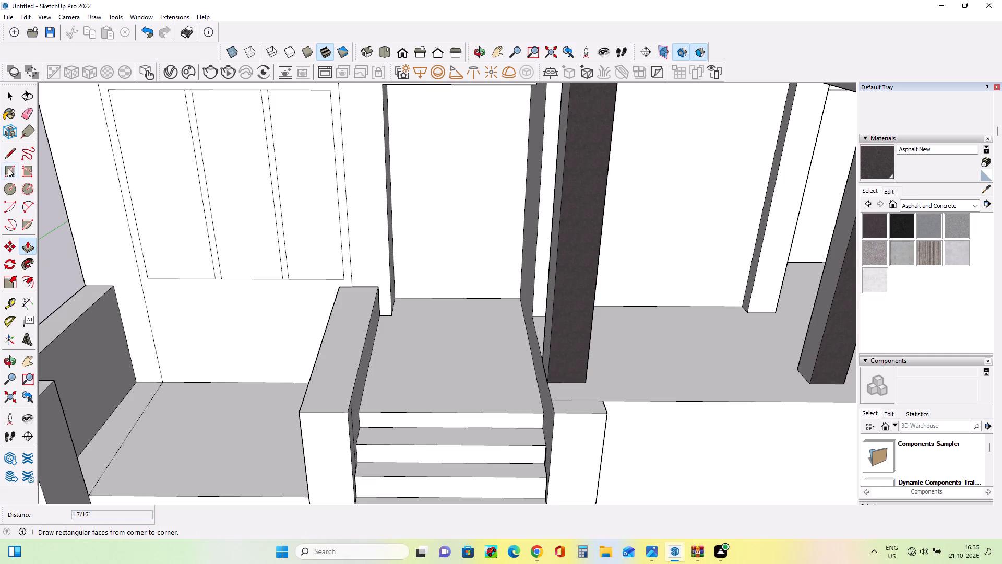
pyautogui.click(6, 157)
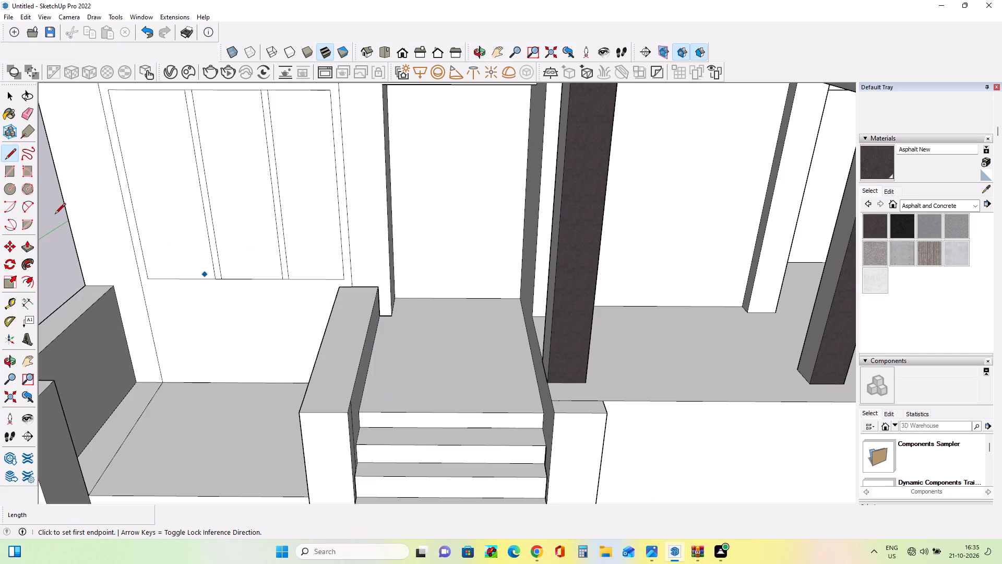
pyautogui.click(7, 171)
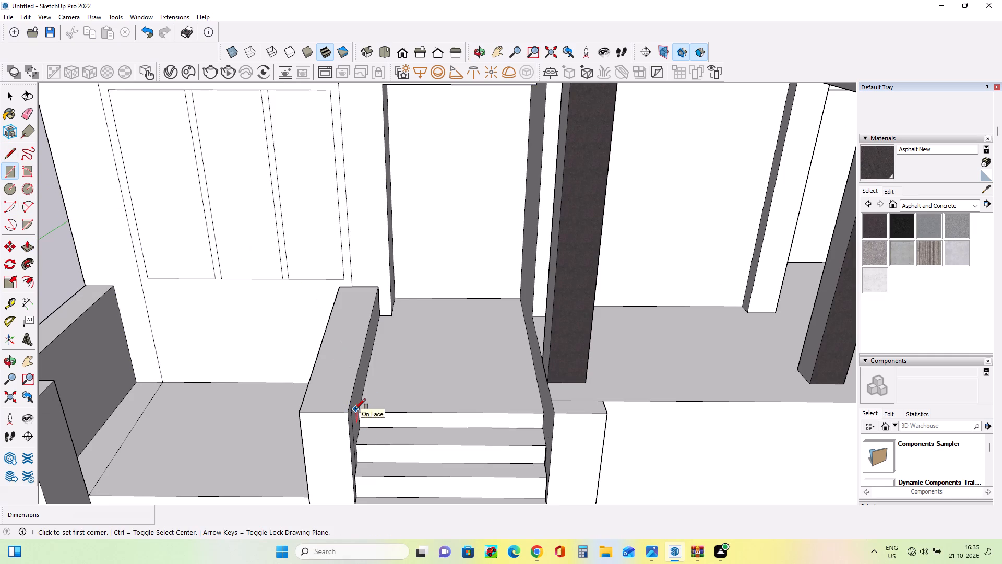
pyautogui.click(357, 411)
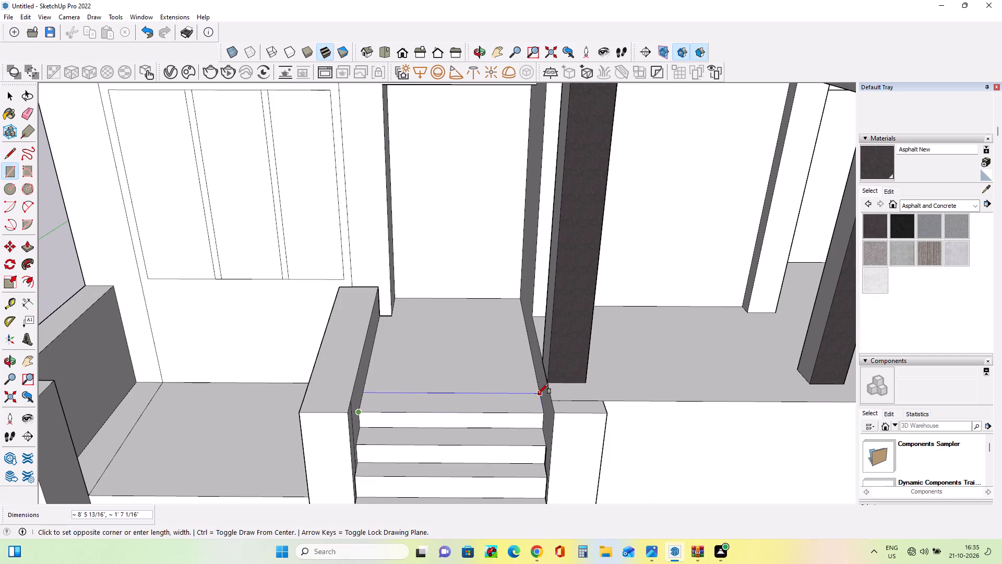
pyautogui.click(538, 394)
pyautogui.moveTo(514, 419); pyautogui.dragTo(538, 419, button='middle')
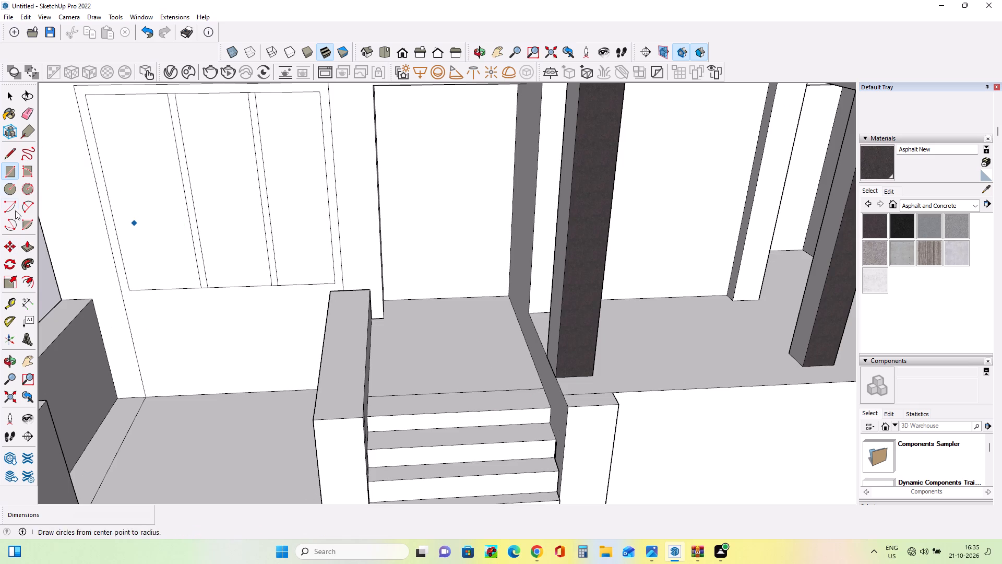
# Push the top riser back about 1' 7" to the rear edge of the rectangle drawn on the landing.
pyautogui.click(30, 246)
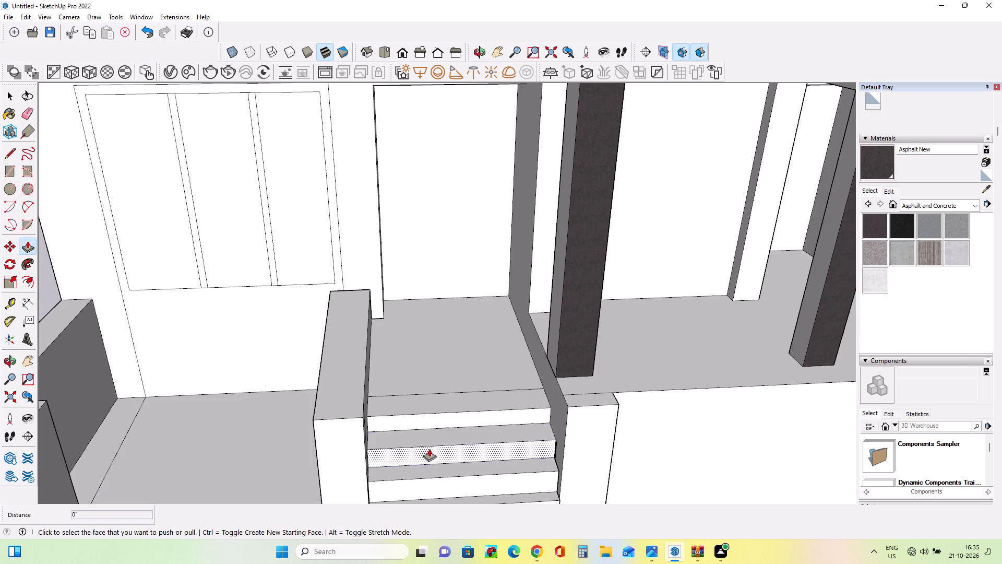
pyautogui.click(428, 417)
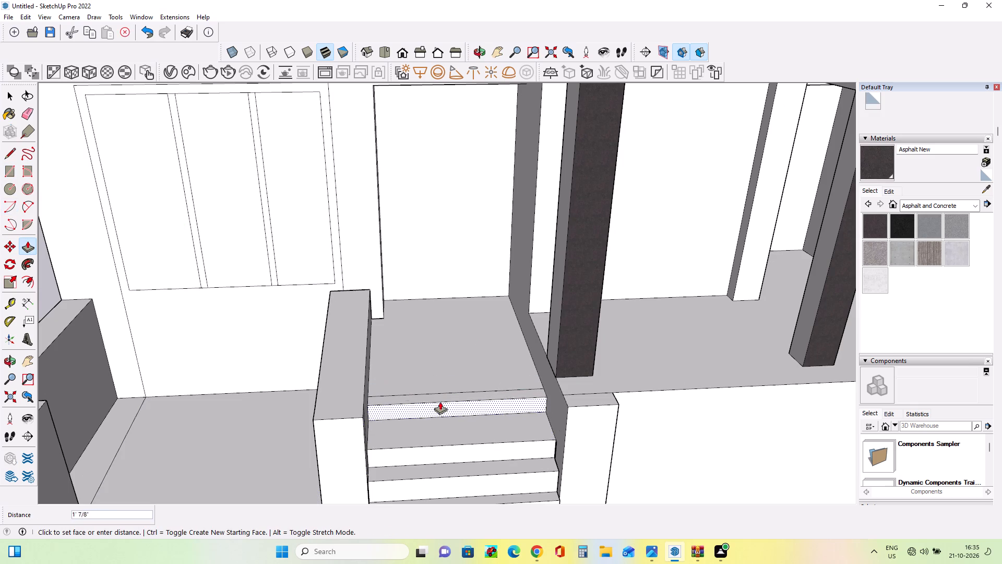
pyautogui.click(442, 395)
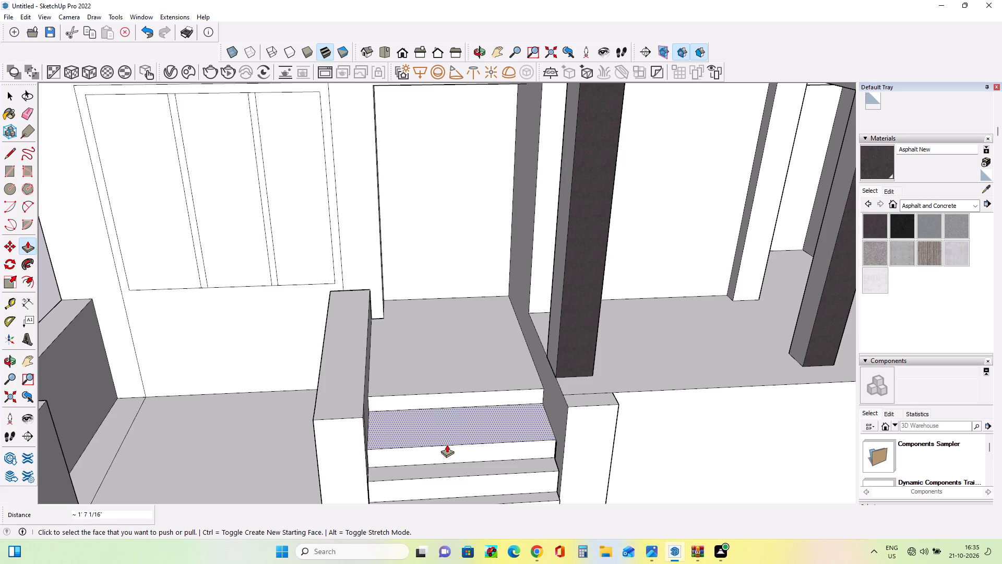
# Push the second riser of the entrance steps back slightly and the third riser back 5 3/8".
pyautogui.click(447, 444)
pyautogui.click(443, 454)
pyautogui.moveTo(444, 453); pyautogui.dragTo(447, 442)
pyautogui.scroll(-6, 442, 443)
pyautogui.moveTo(451, 463); pyautogui.dragTo(474, 453, button='middle')
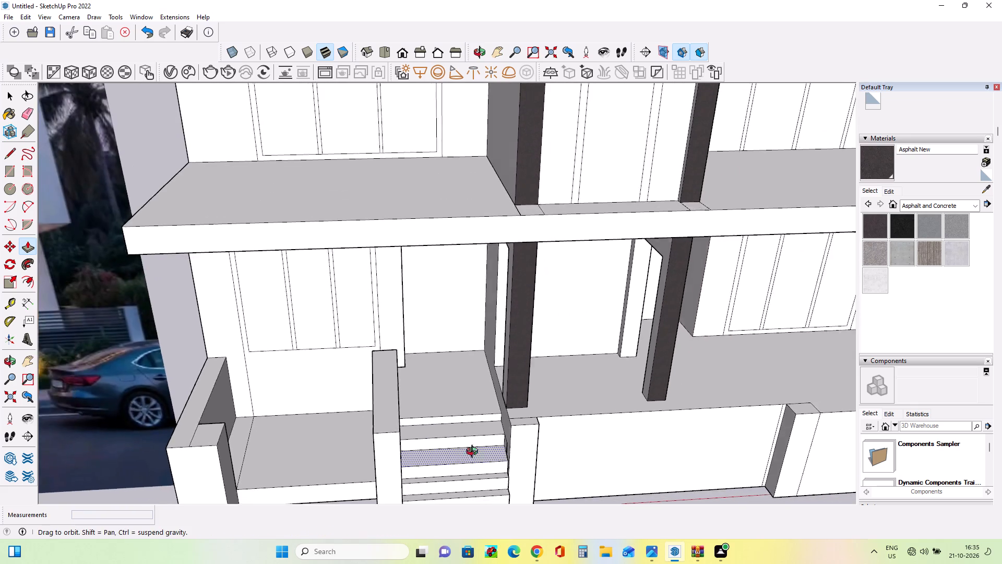
pyautogui.moveTo(474, 453); pyautogui.dragTo(540, 401, button='middle')
pyautogui.click(514, 455)
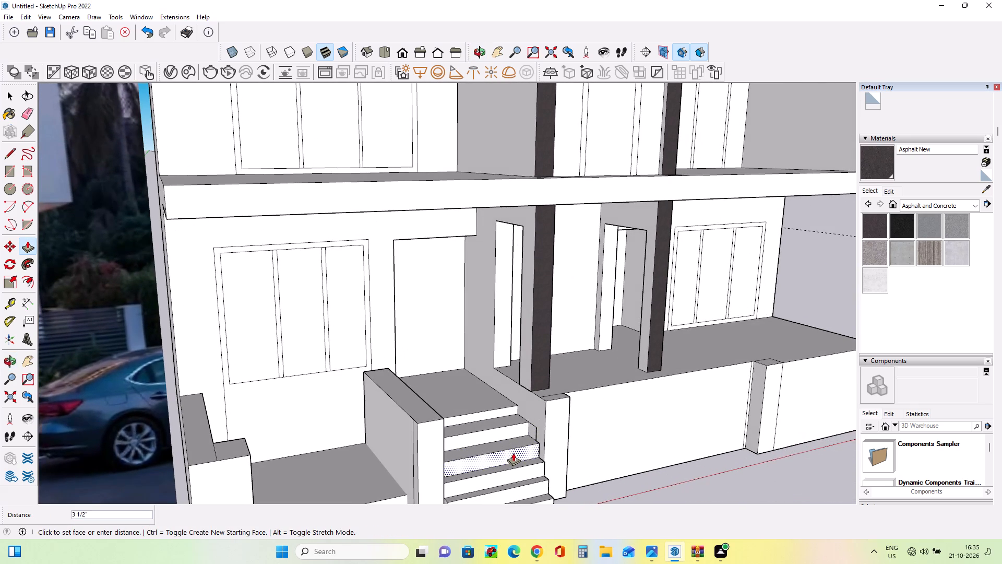
pyautogui.click(513, 451)
# Push the top four risers back, from top to fourth, by about 2' 4", 2' 1", 2' 1" and 1' 4".
pyautogui.moveTo(486, 484); pyautogui.dragTo(328, 432, button='middle')
pyautogui.scroll(-4, 327, 427)
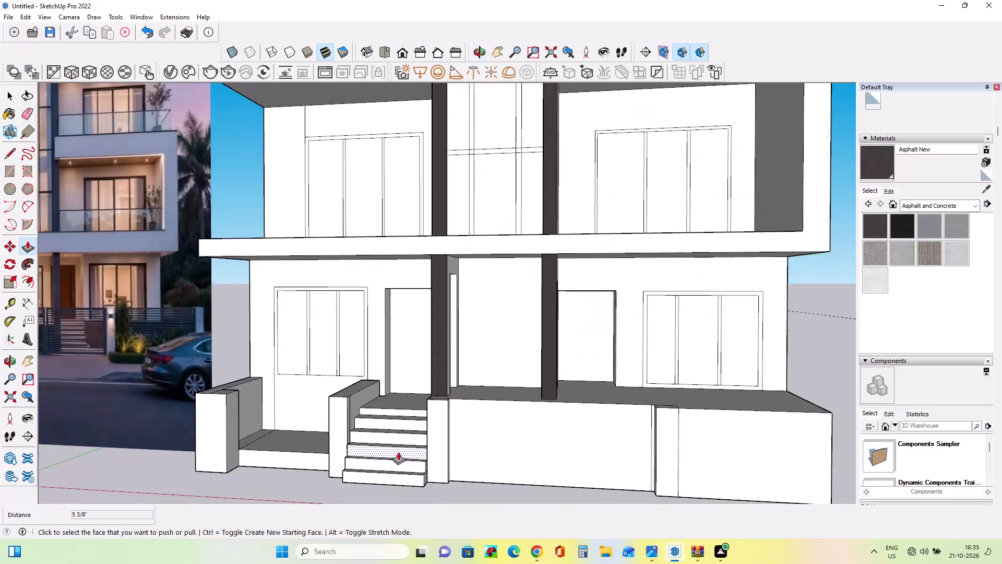
pyautogui.moveTo(427, 472); pyautogui.dragTo(475, 537, button='middle')
pyautogui.scroll(7, 386, 471)
pyautogui.moveTo(388, 477); pyautogui.dragTo(398, 496, button='middle')
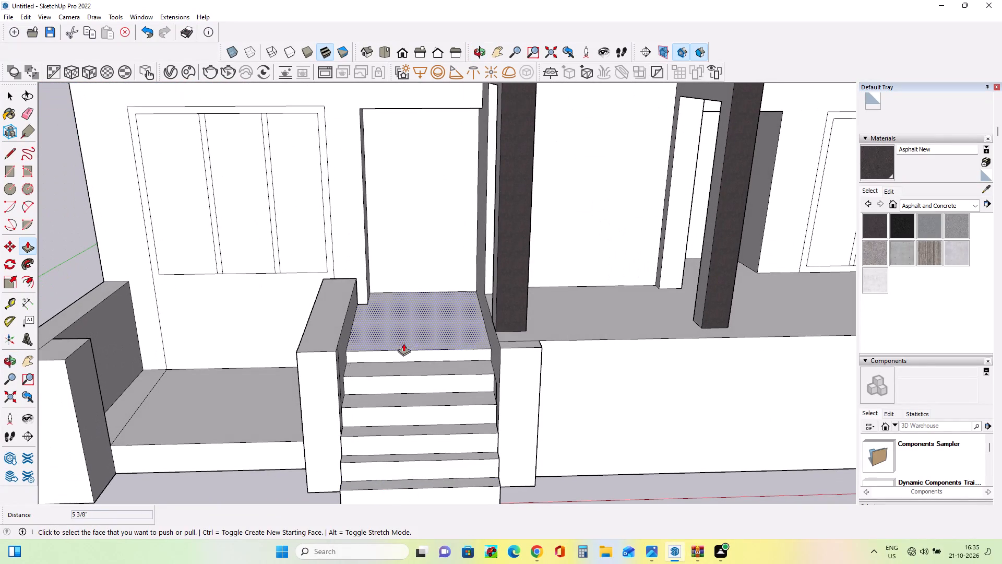
pyautogui.click(405, 351)
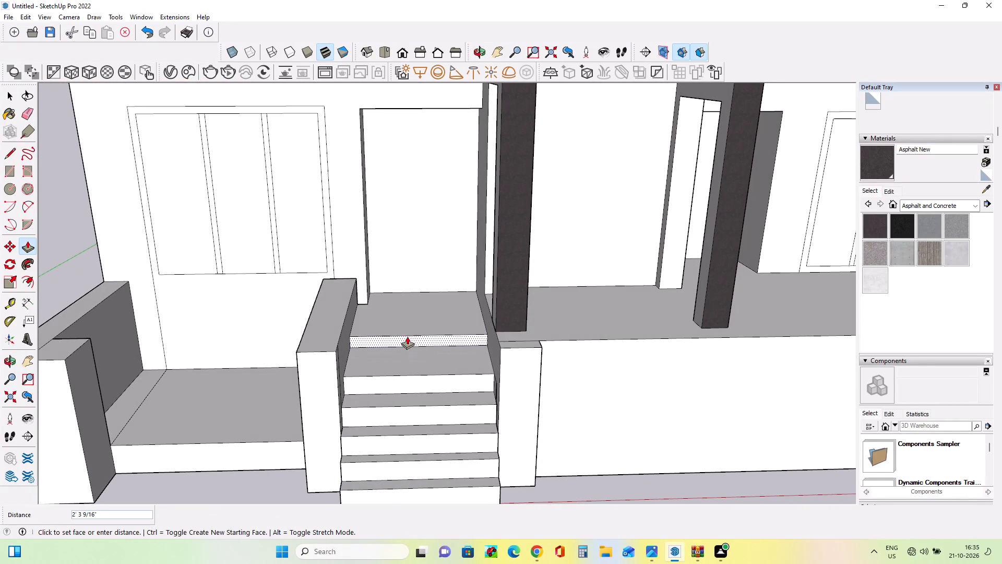
pyautogui.click(407, 336)
pyautogui.click(409, 384)
pyautogui.click(408, 368)
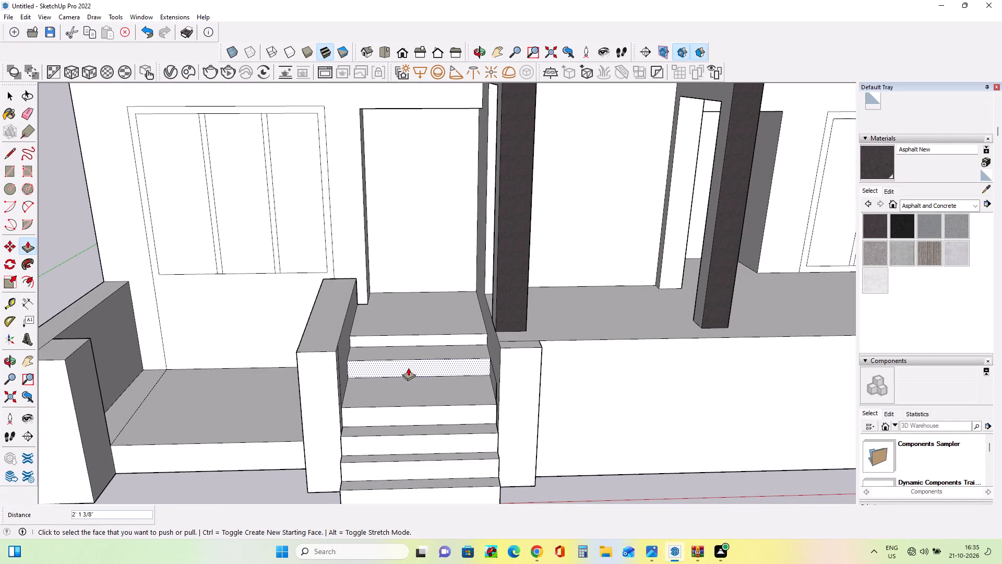
pyautogui.click(422, 414)
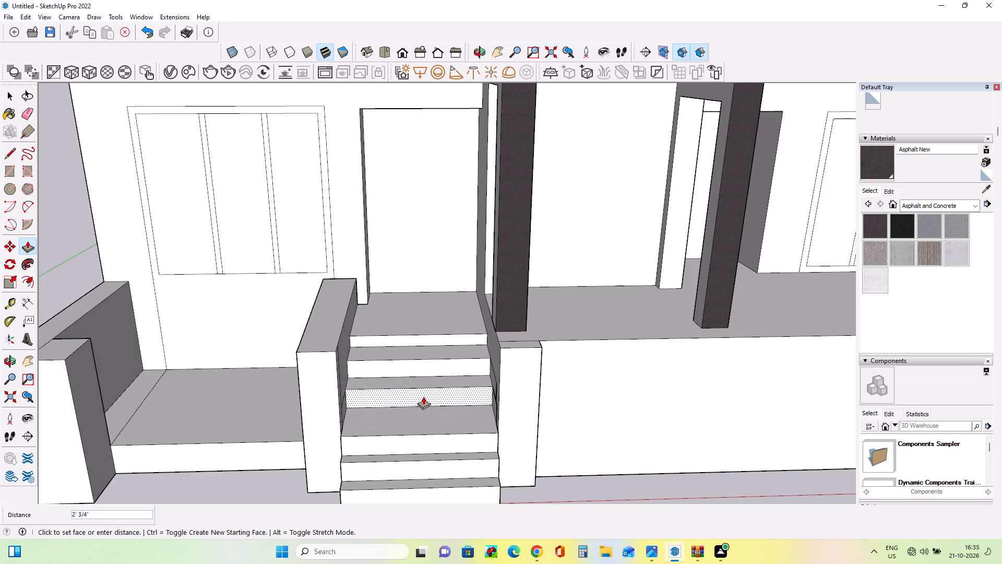
pyautogui.click(423, 398)
pyautogui.click(438, 451)
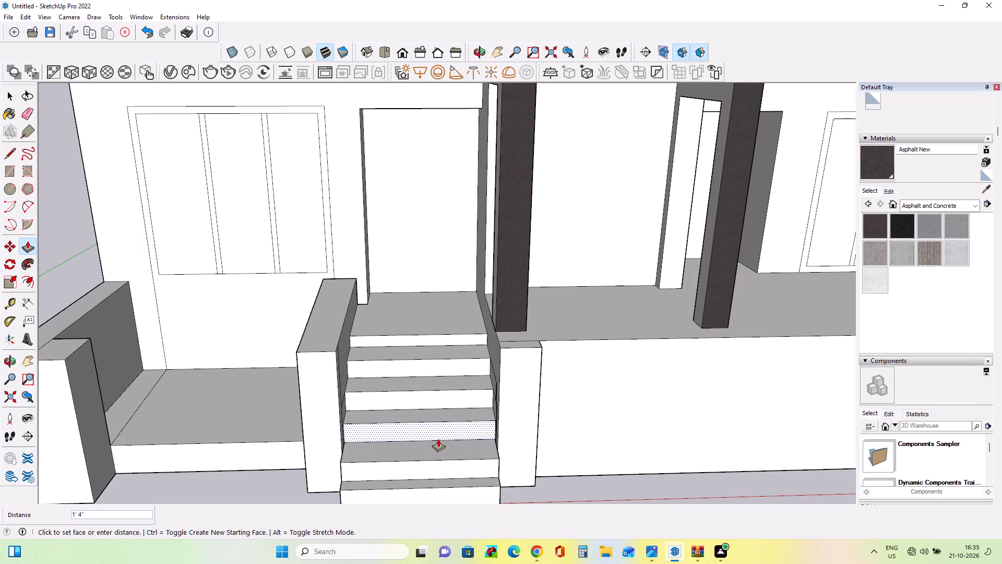
pyautogui.click(438, 439)
# Raise the entrance landing's top face by about 1 1/4".
pyautogui.click(415, 326)
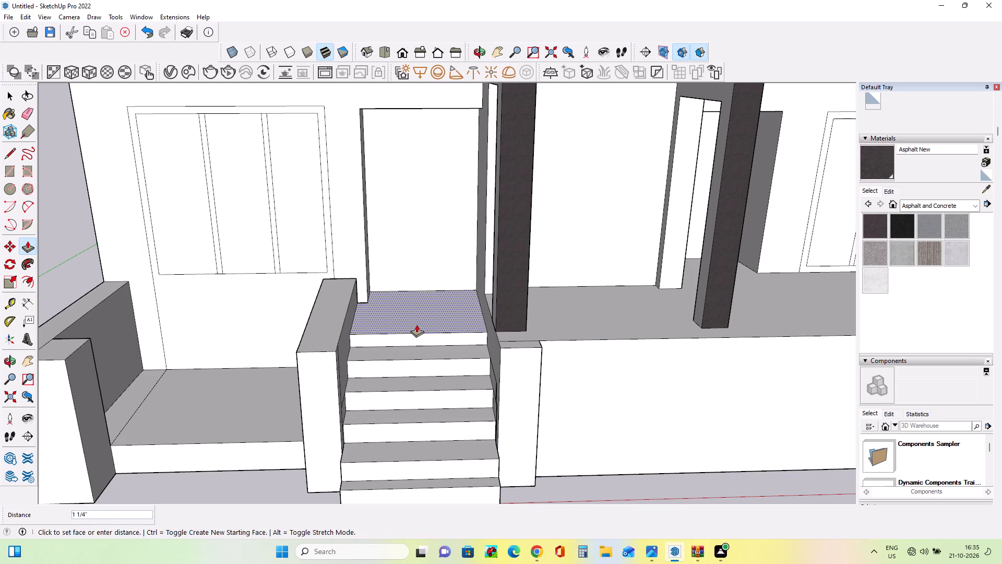
pyautogui.click(417, 323)
# Push the bottom riser of the entrance steps back about 1' 1" and the fifth riser back 4 3/8".
pyautogui.scroll(-3, 415, 377)
pyautogui.click(425, 443)
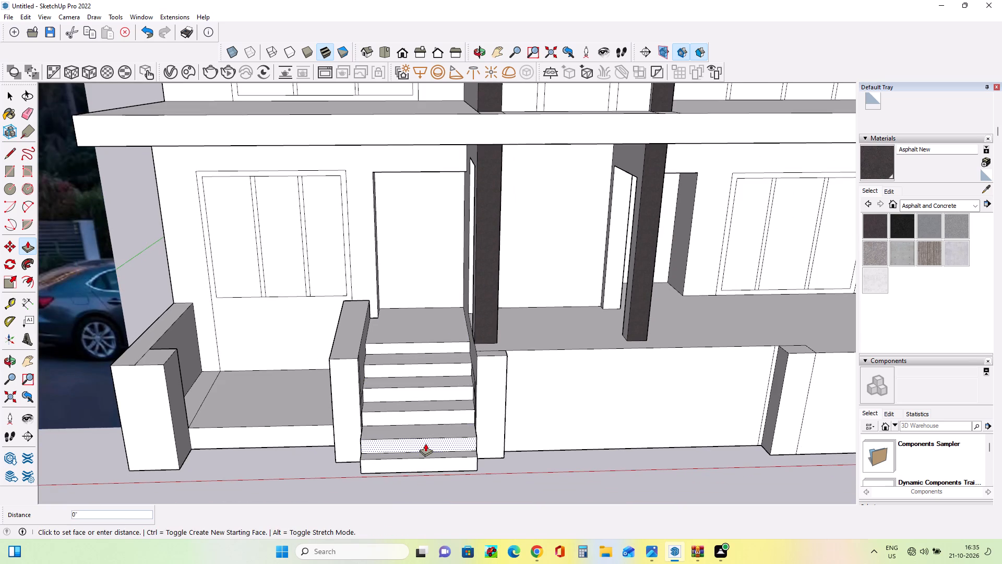
pyautogui.click(426, 439)
pyautogui.click(428, 466)
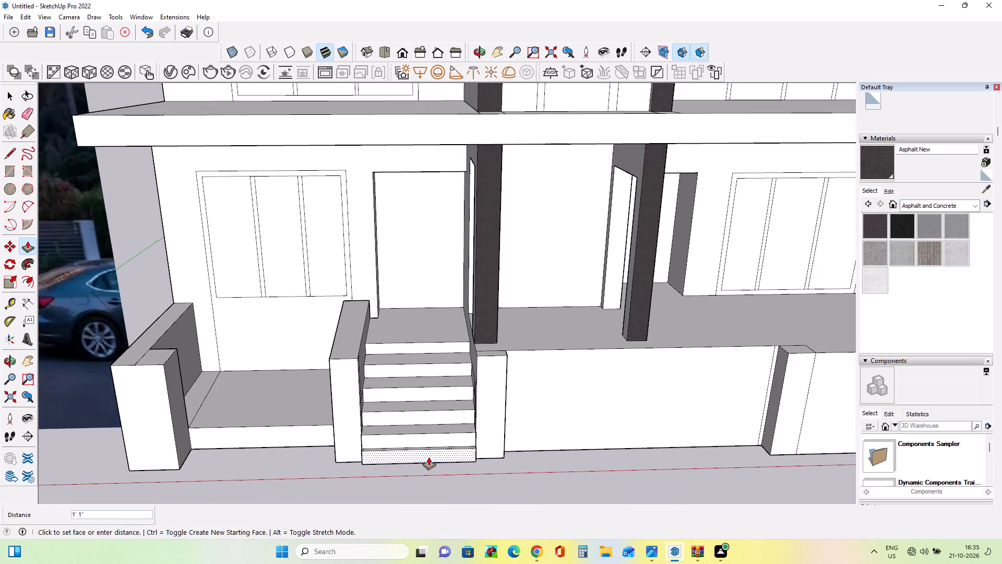
pyautogui.click(430, 455)
pyautogui.click(429, 438)
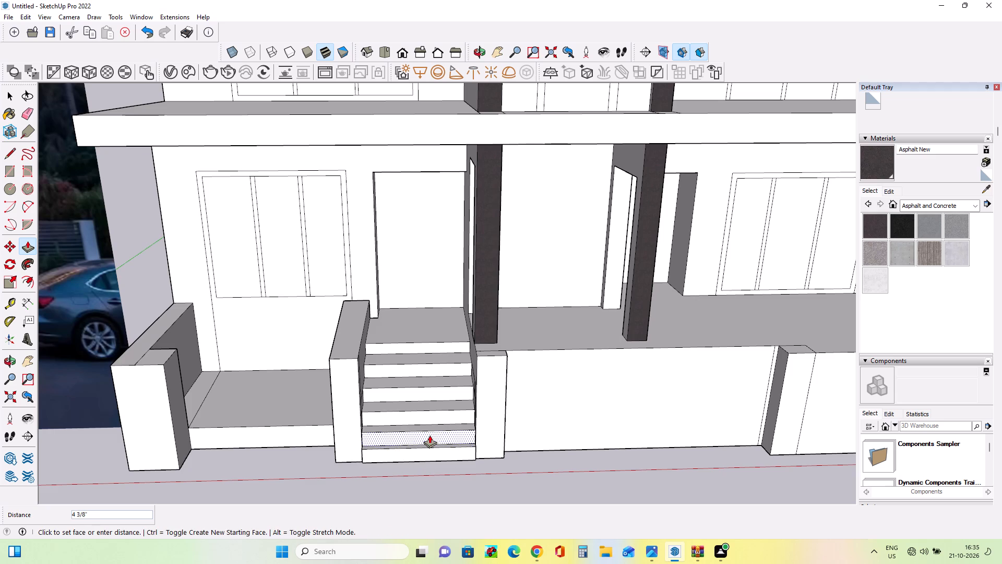
pyautogui.click(430, 435)
# Even out the treads by pushing the fourth riser back slightly and the fifth riser back 5 5/8".
pyautogui.moveTo(448, 467); pyautogui.dragTo(503, 492, button='middle')
pyautogui.scroll(7, 442, 418)
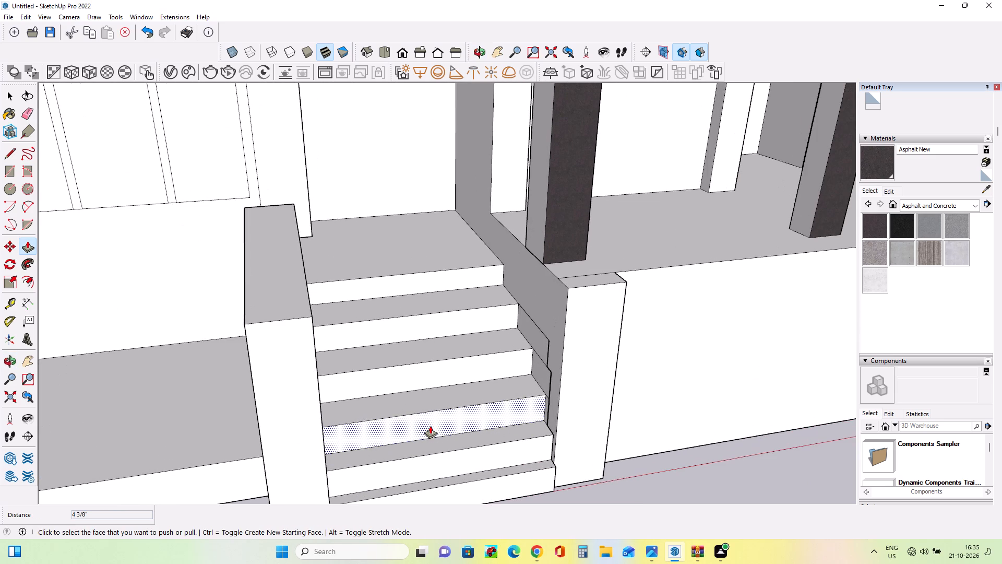
pyautogui.click(432, 426)
pyautogui.click(432, 419)
pyautogui.click(446, 457)
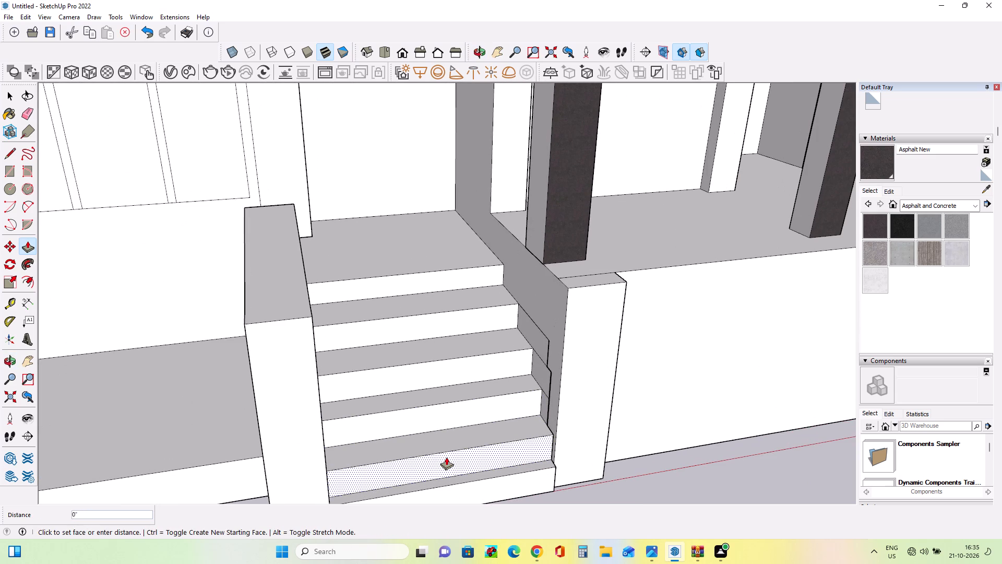
pyautogui.click(447, 448)
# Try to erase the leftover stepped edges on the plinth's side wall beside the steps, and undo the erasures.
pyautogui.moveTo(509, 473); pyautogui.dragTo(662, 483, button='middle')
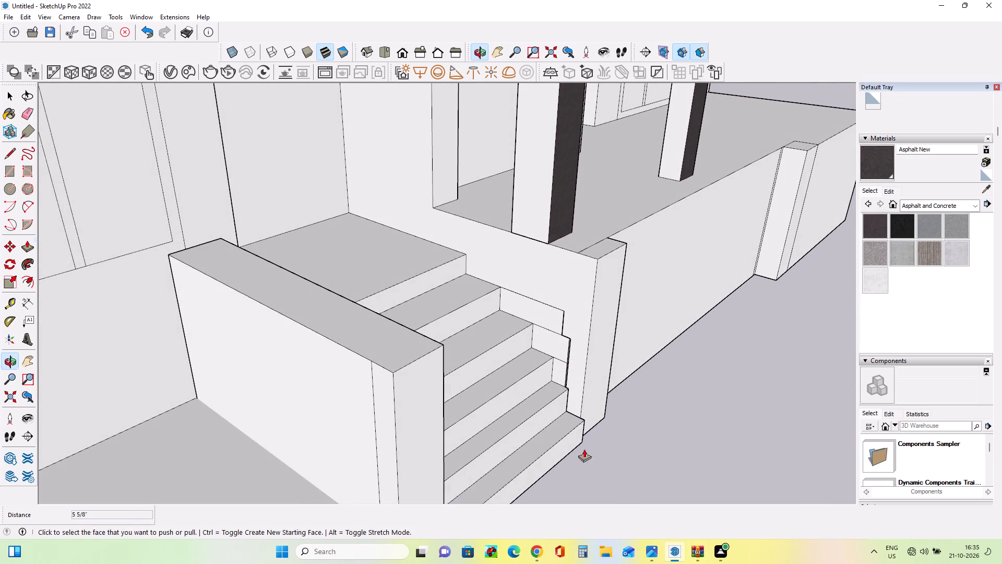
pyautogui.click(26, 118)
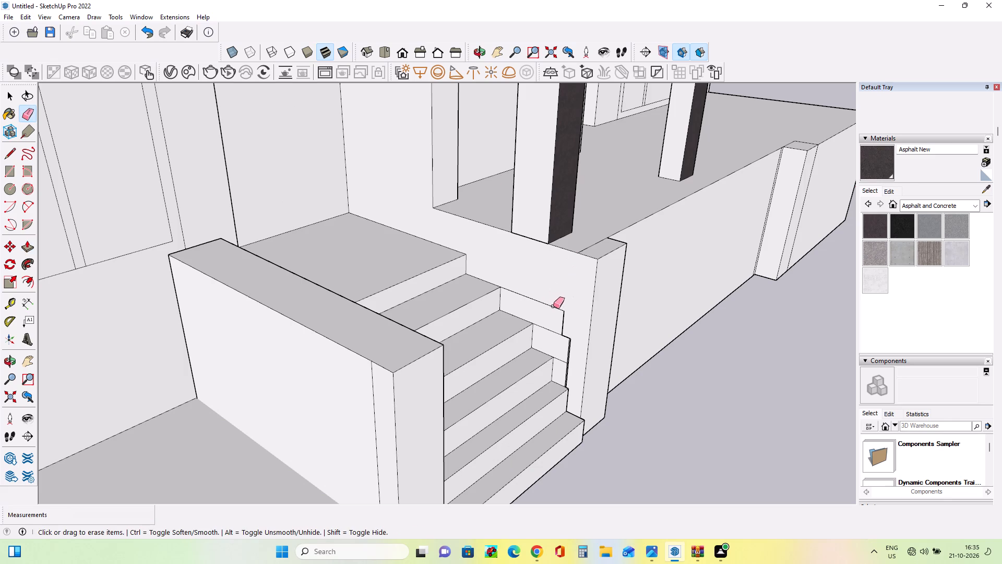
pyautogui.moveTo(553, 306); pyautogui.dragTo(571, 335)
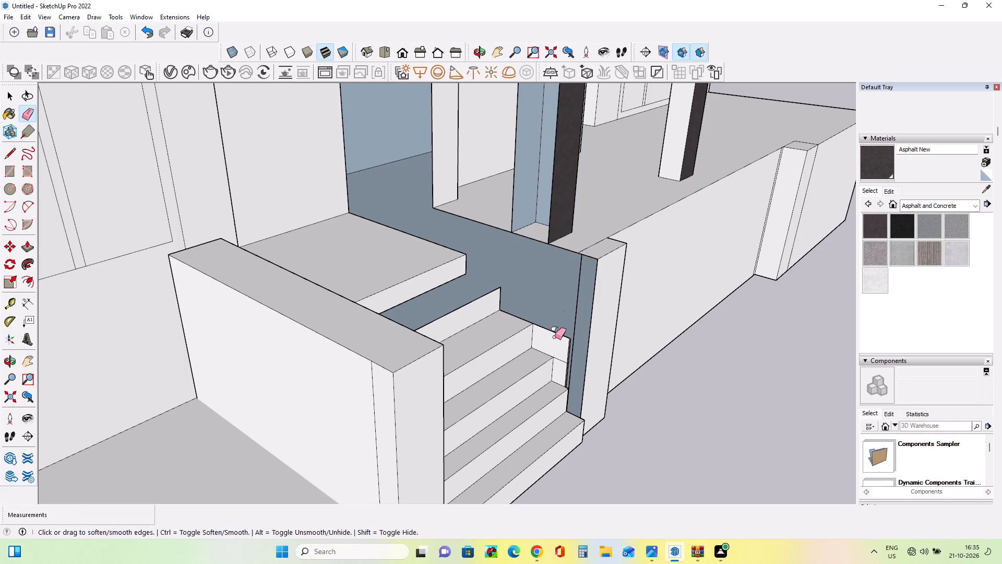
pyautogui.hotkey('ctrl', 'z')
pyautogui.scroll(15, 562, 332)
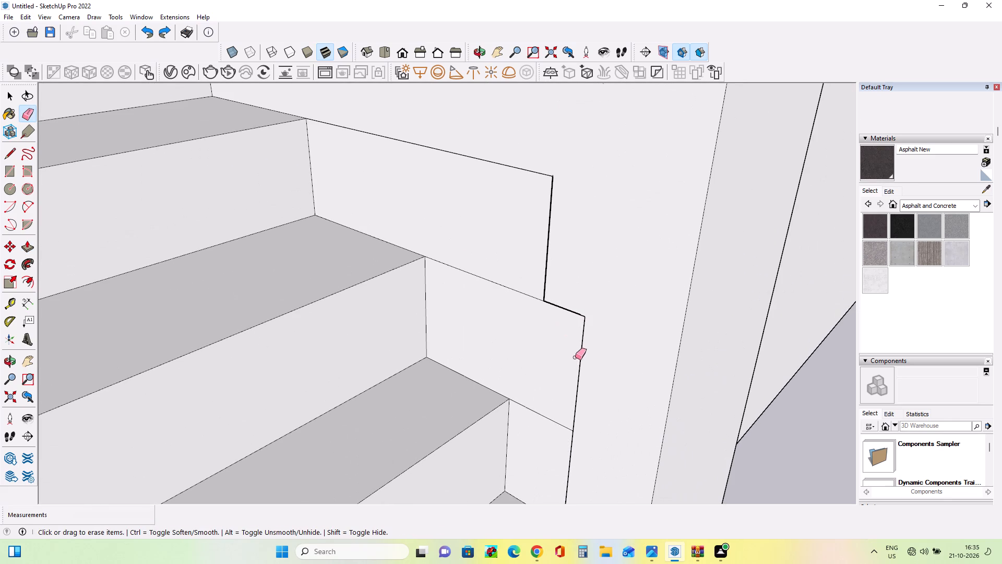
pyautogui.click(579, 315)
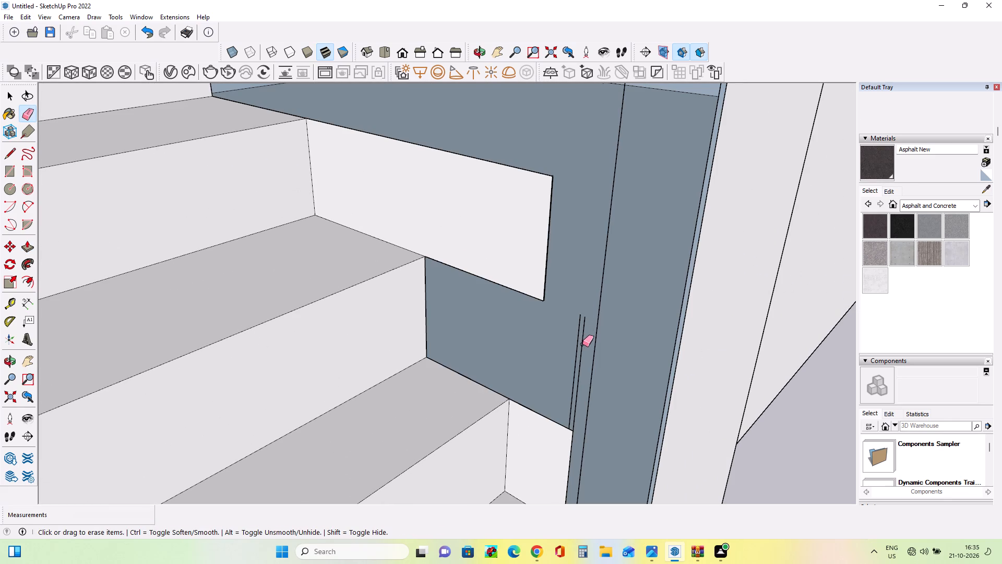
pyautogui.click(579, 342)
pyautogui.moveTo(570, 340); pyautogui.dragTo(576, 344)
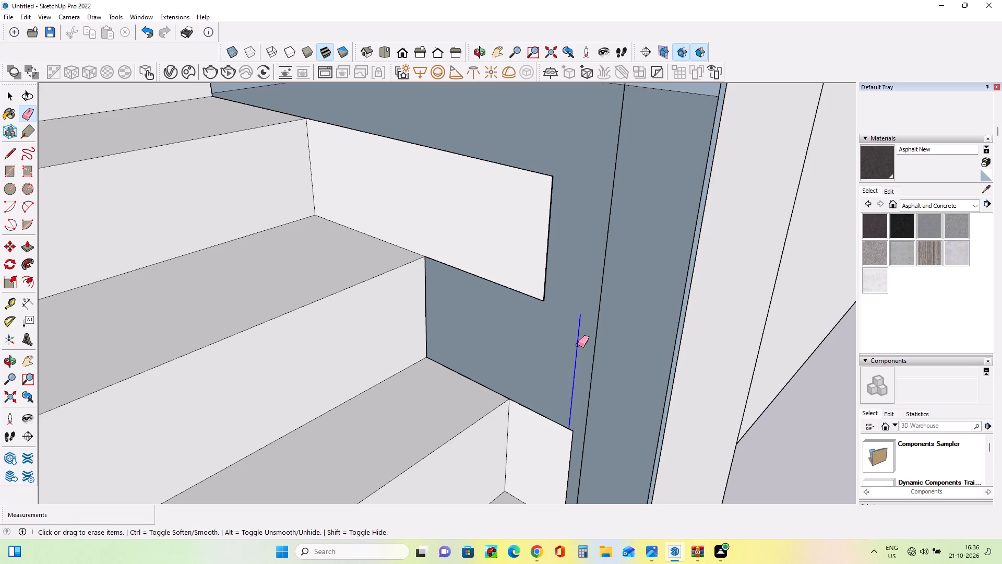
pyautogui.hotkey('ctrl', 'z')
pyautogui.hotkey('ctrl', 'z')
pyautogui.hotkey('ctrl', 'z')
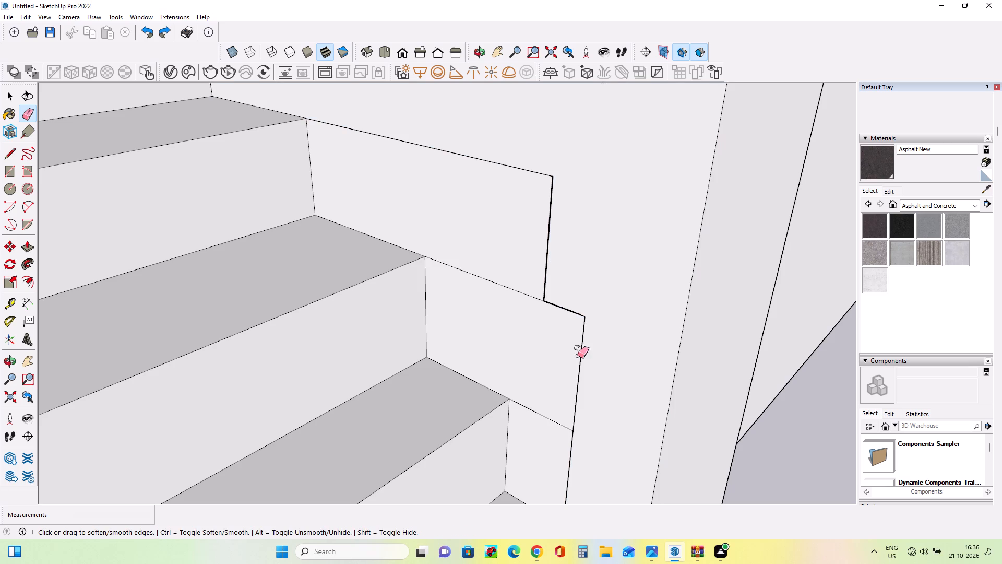
# Examine the entrance steps, plinth and ground-floor columns from several angles.
pyautogui.scroll(-18, 547, 343)
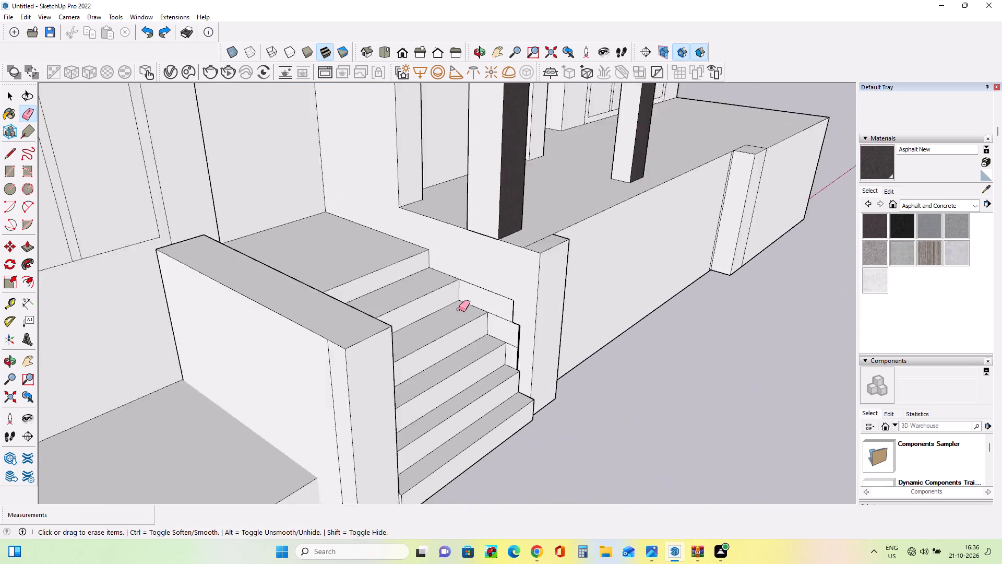
pyautogui.scroll(-2, 459, 309)
pyautogui.moveTo(567, 354); pyautogui.dragTo(230, 358, button='middle')
pyautogui.scroll(-4, 237, 357)
pyautogui.moveTo(343, 362); pyautogui.dragTo(519, 364, button='middle')
pyautogui.scroll(-4, 522, 366)
pyautogui.moveTo(519, 364); pyautogui.dragTo(531, 374, button='middle')
pyautogui.moveTo(373, 369); pyautogui.dragTo(375, 350, button='middle')
pyautogui.scroll(6, 414, 326)
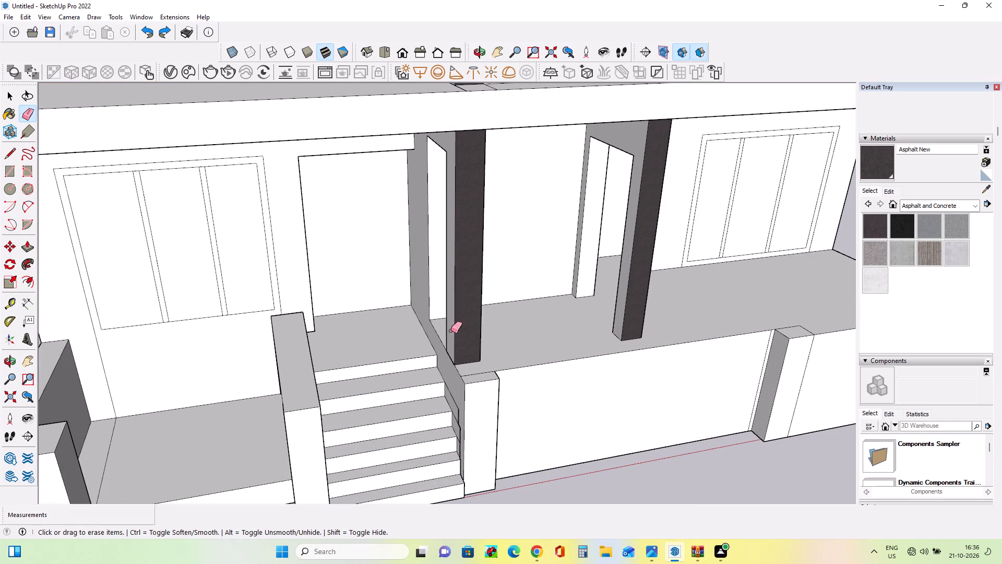
pyautogui.middleClick(451, 331)
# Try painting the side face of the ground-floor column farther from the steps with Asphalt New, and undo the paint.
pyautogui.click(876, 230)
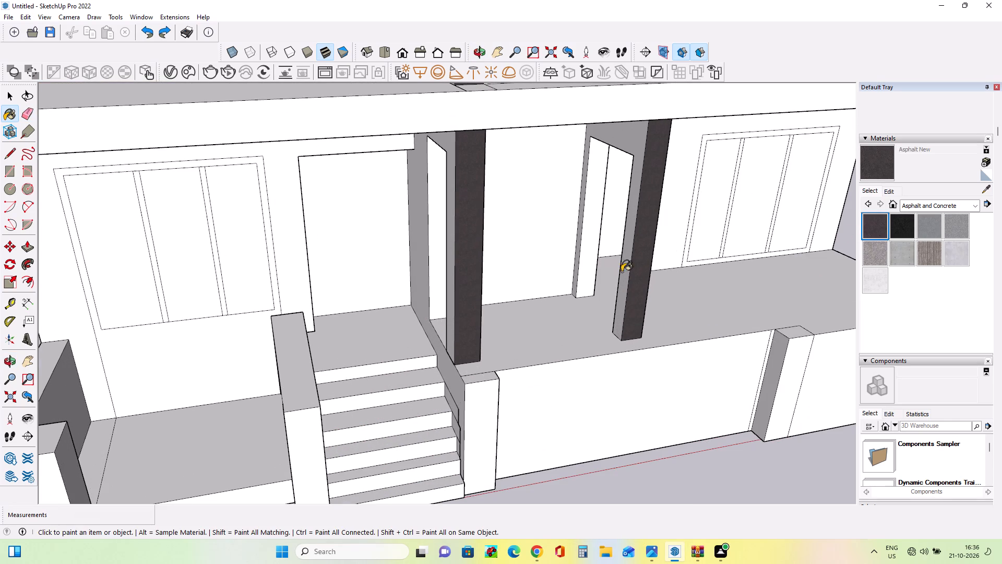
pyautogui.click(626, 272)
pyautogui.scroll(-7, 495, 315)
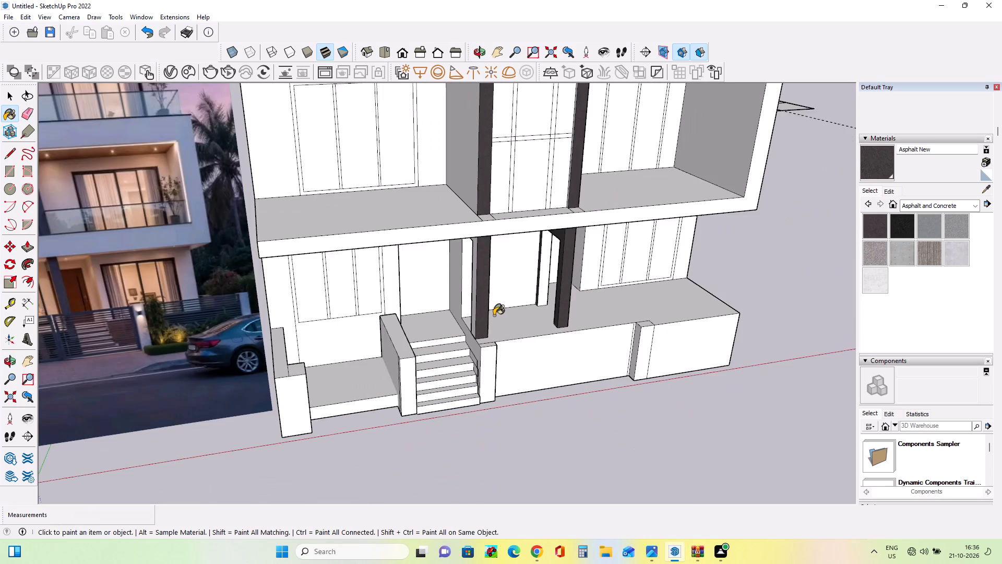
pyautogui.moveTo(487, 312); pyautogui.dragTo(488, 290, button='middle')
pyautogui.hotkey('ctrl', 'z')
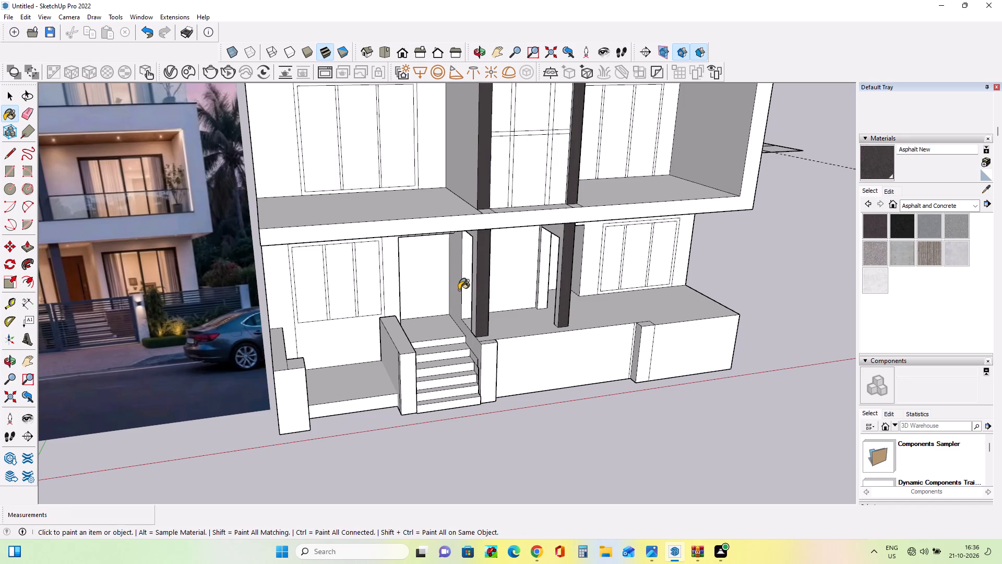
# Examine the ground-floor columns, the entrance and the whole facade against the reference photo.
pyautogui.moveTo(491, 264); pyautogui.dragTo(471, 281, button='middle')
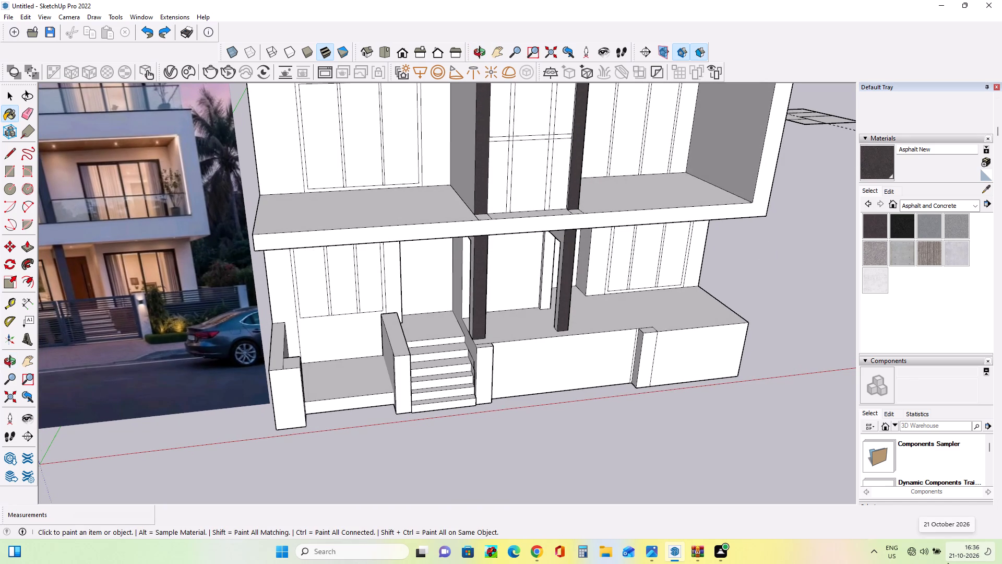
pyautogui.moveTo(566, 272); pyautogui.dragTo(438, 249, button='middle')
pyautogui.scroll(-2, 438, 249)
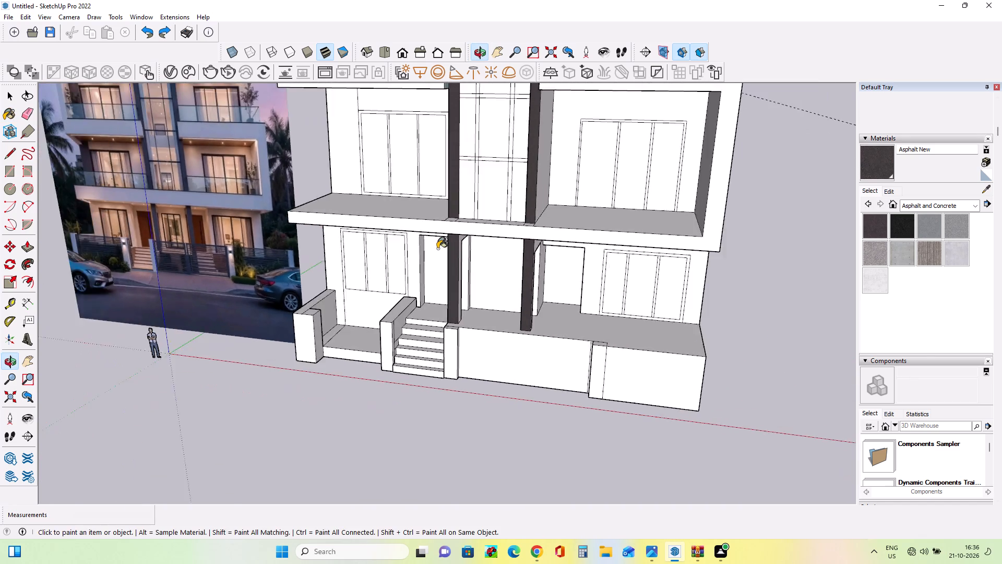
pyautogui.scroll(-6, 437, 249)
pyautogui.moveTo(460, 253); pyautogui.dragTo(557, 251, button='middle')
pyautogui.scroll(1, 450, 218)
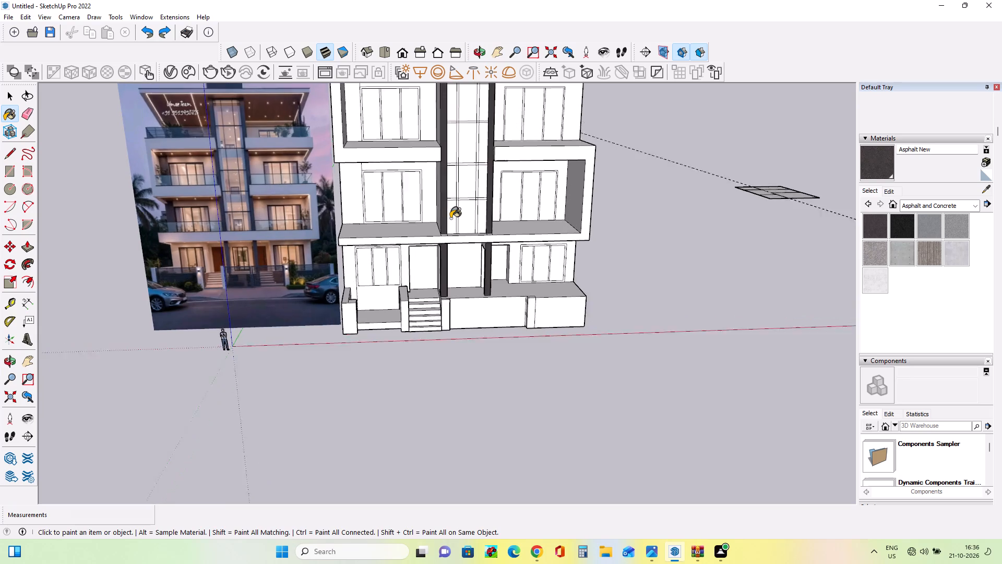
pyautogui.scroll(1, 450, 218)
pyautogui.moveTo(450, 222); pyautogui.dragTo(466, 246, button='middle')
pyautogui.scroll(-2, 492, 256)
pyautogui.moveTo(518, 263); pyautogui.dragTo(518, 257, button='middle')
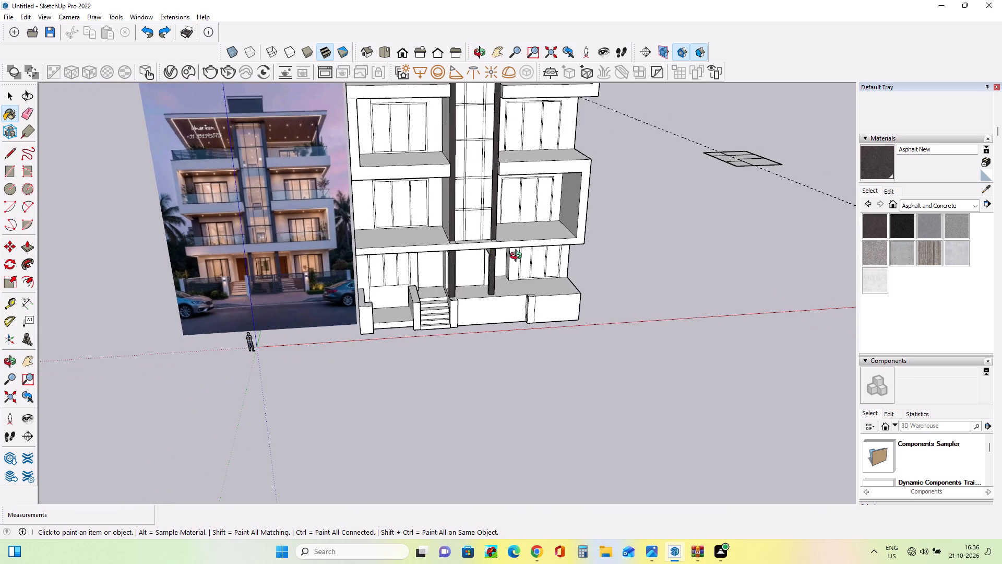
pyautogui.moveTo(518, 257); pyautogui.dragTo(520, 225, button='middle')
pyautogui.scroll(-9, 520, 225)
pyautogui.scroll(3, 516, 103)
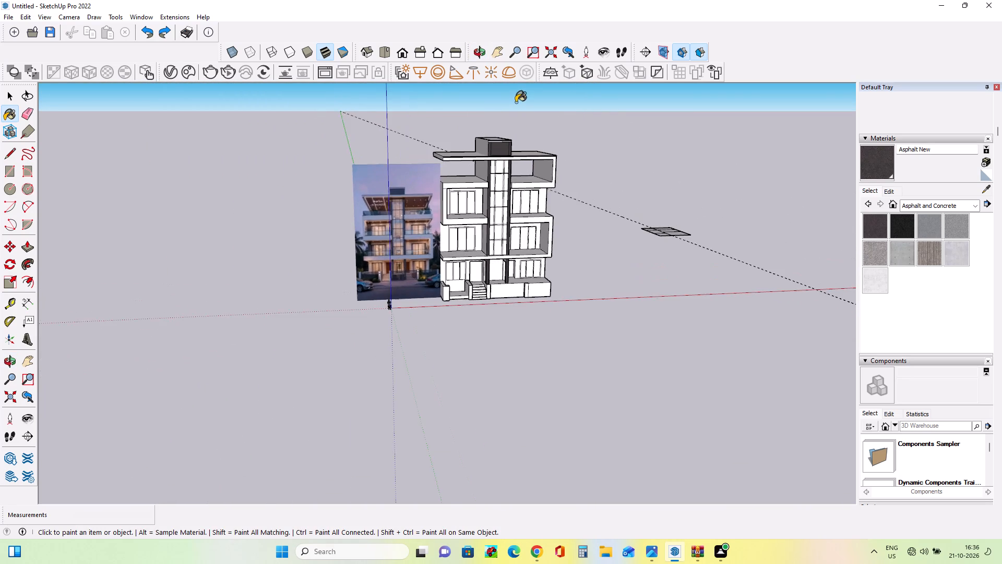
# Examine the top floors, the roof slab and the rooftop block around the central shaft from several angles.
pyautogui.scroll(7, 516, 102)
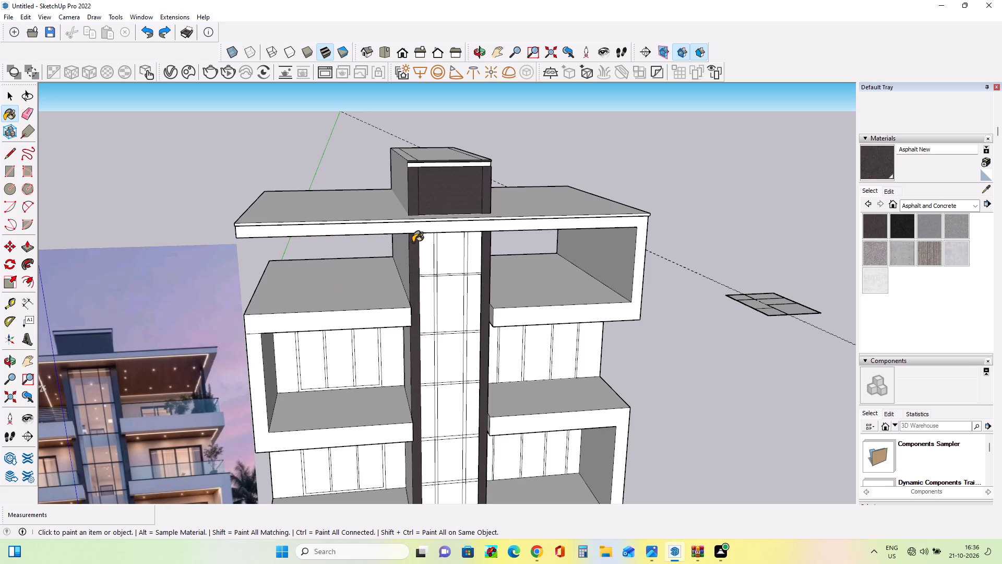
pyautogui.moveTo(418, 163); pyautogui.dragTo(346, 159, button='middle')
pyautogui.moveTo(428, 270); pyautogui.dragTo(403, 261, button='middle')
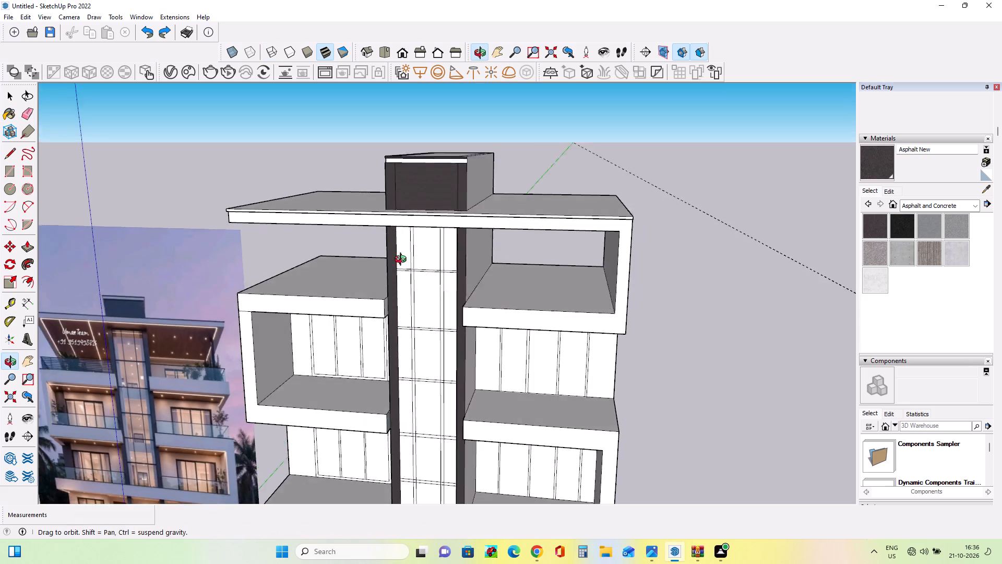
pyautogui.moveTo(403, 261); pyautogui.dragTo(432, 239, button='middle')
pyautogui.scroll(-2, 437, 236)
pyautogui.moveTo(487, 299); pyautogui.dragTo(506, 333, button='middle')
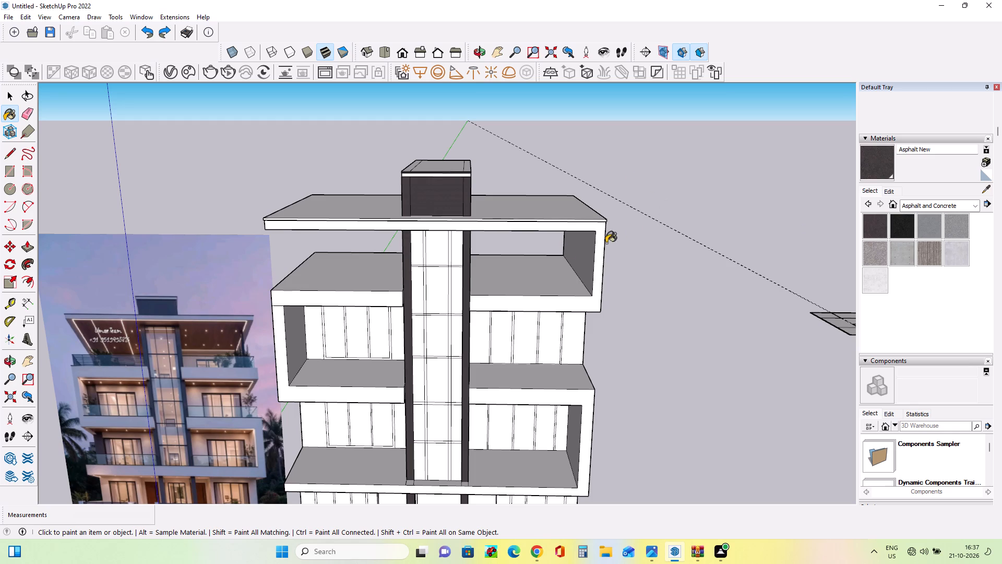
pyautogui.moveTo(554, 254); pyautogui.dragTo(575, 238, button='middle')
pyautogui.moveTo(590, 243); pyautogui.dragTo(621, 223, button='middle')
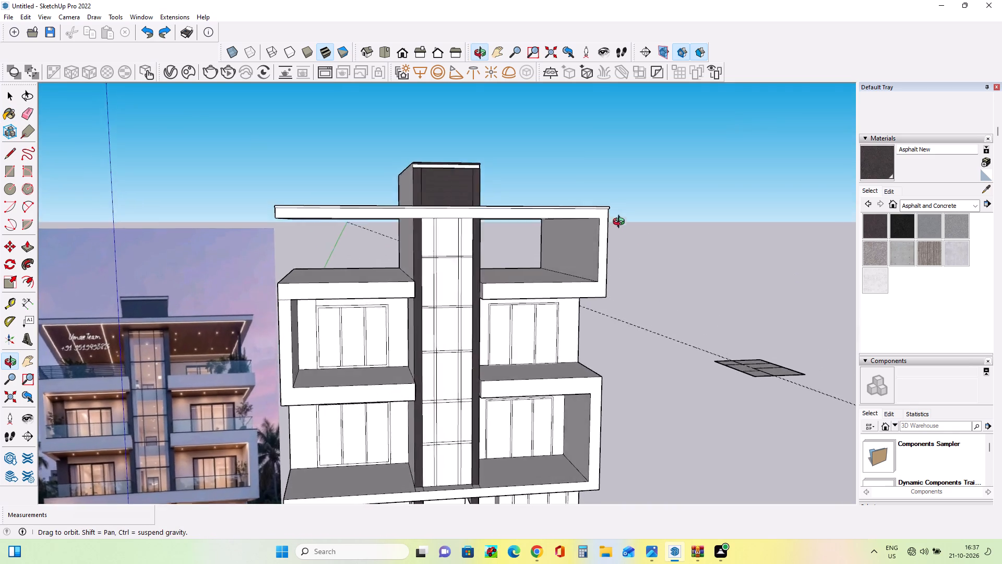
pyautogui.moveTo(621, 223); pyautogui.dragTo(626, 237, button='middle')
pyautogui.scroll(-2, 655, 253)
pyautogui.moveTo(655, 283); pyautogui.dragTo(639, 310, button='middle')
pyautogui.scroll(1, 525, 296)
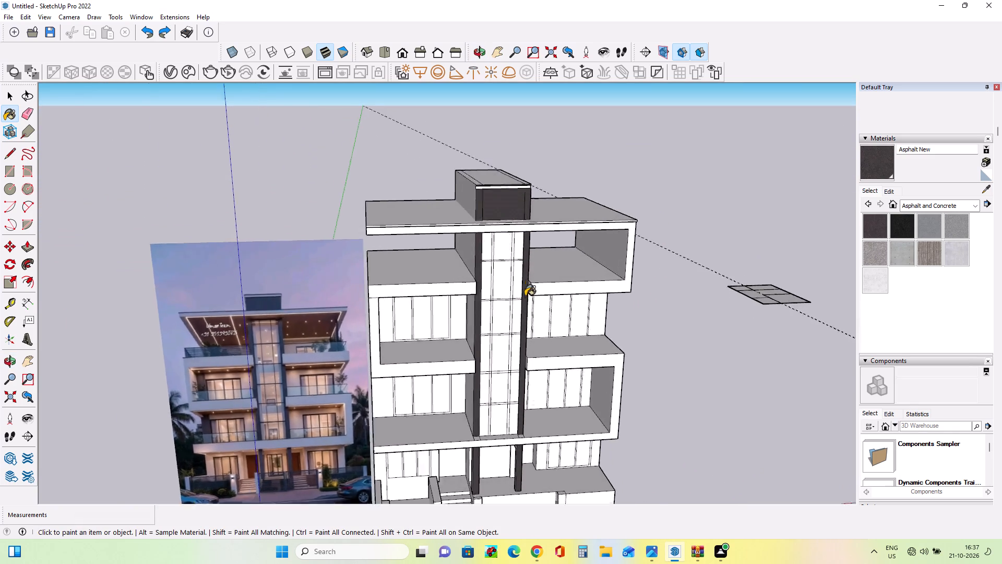
pyautogui.scroll(4, 525, 296)
pyautogui.moveTo(525, 296); pyautogui.dragTo(527, 302, button='middle')
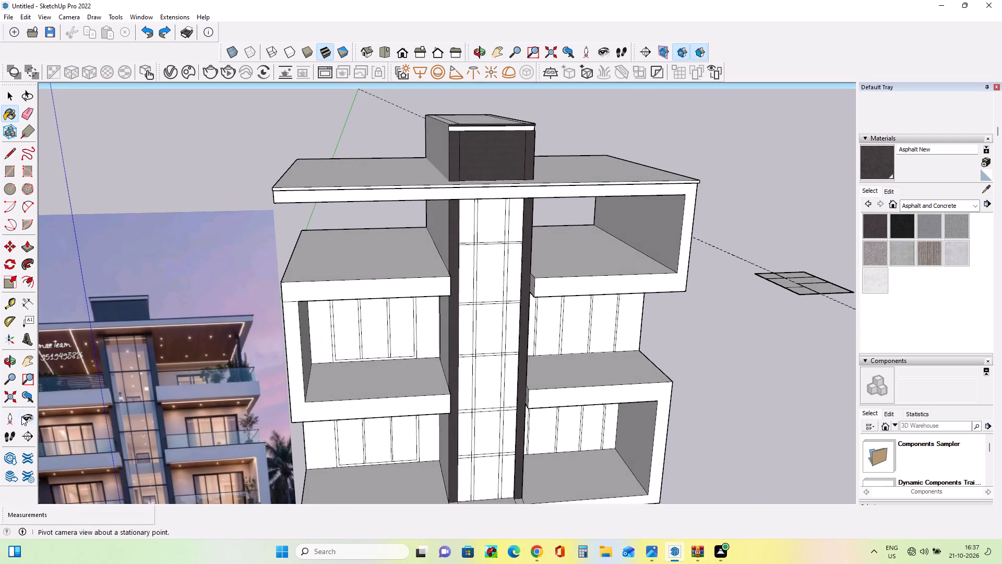
# Examine the top-floor terrace and balcony details in the reference photo up close.
pyautogui.scroll(4, 22, 416)
pyautogui.scroll(1, 108, 388)
pyautogui.scroll(-1, 109, 387)
pyautogui.scroll(12, 109, 387)
pyautogui.scroll(-4, 134, 382)
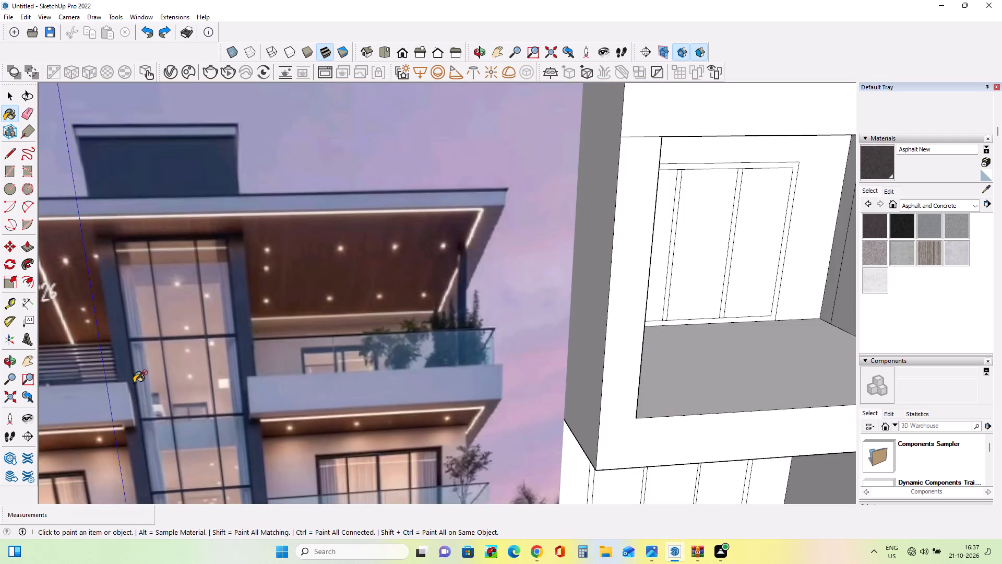
pyautogui.scroll(-12, 135, 382)
pyautogui.scroll(12, 145, 403)
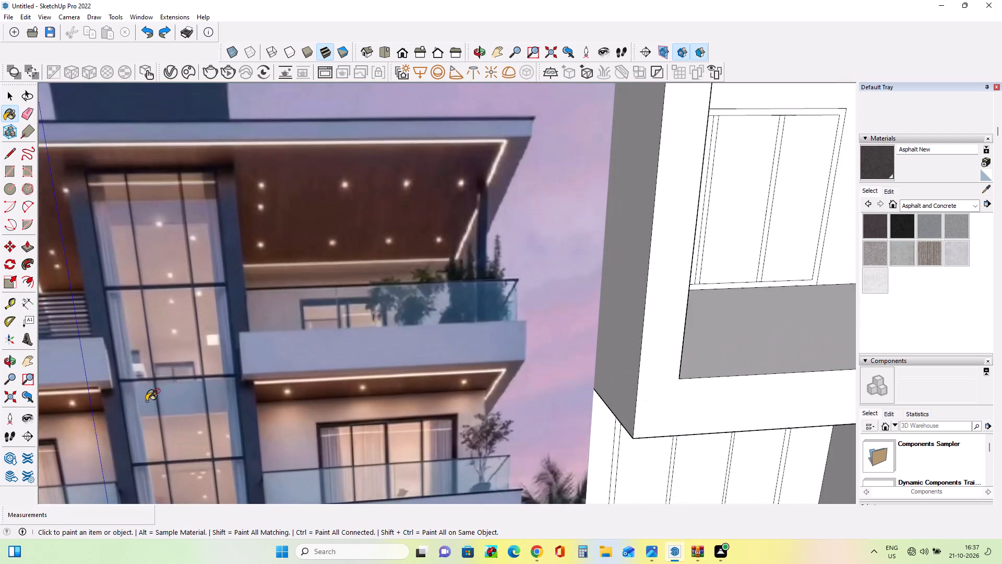
pyautogui.scroll(1, 148, 400)
pyautogui.scroll(-4, 148, 400)
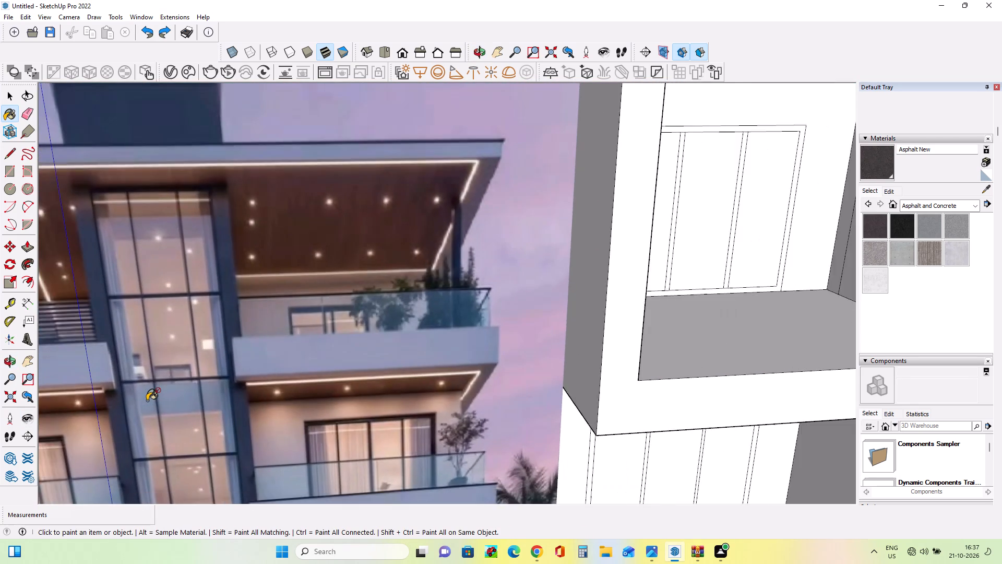
pyautogui.scroll(-15, 148, 400)
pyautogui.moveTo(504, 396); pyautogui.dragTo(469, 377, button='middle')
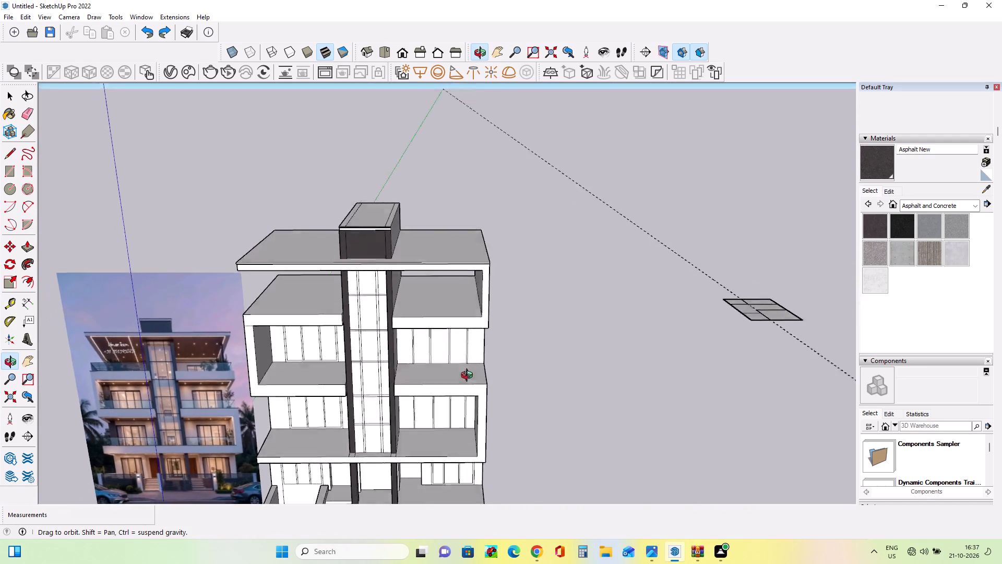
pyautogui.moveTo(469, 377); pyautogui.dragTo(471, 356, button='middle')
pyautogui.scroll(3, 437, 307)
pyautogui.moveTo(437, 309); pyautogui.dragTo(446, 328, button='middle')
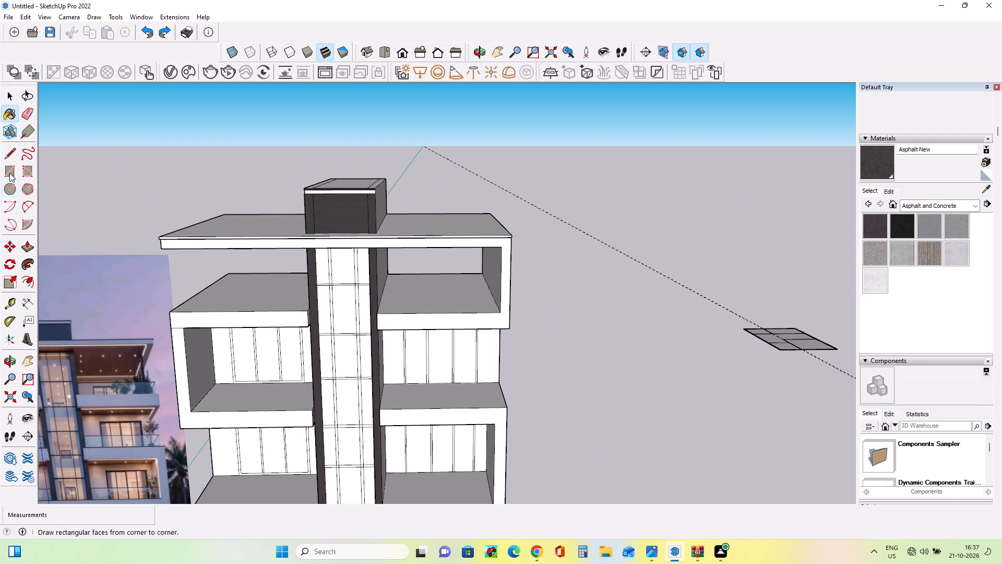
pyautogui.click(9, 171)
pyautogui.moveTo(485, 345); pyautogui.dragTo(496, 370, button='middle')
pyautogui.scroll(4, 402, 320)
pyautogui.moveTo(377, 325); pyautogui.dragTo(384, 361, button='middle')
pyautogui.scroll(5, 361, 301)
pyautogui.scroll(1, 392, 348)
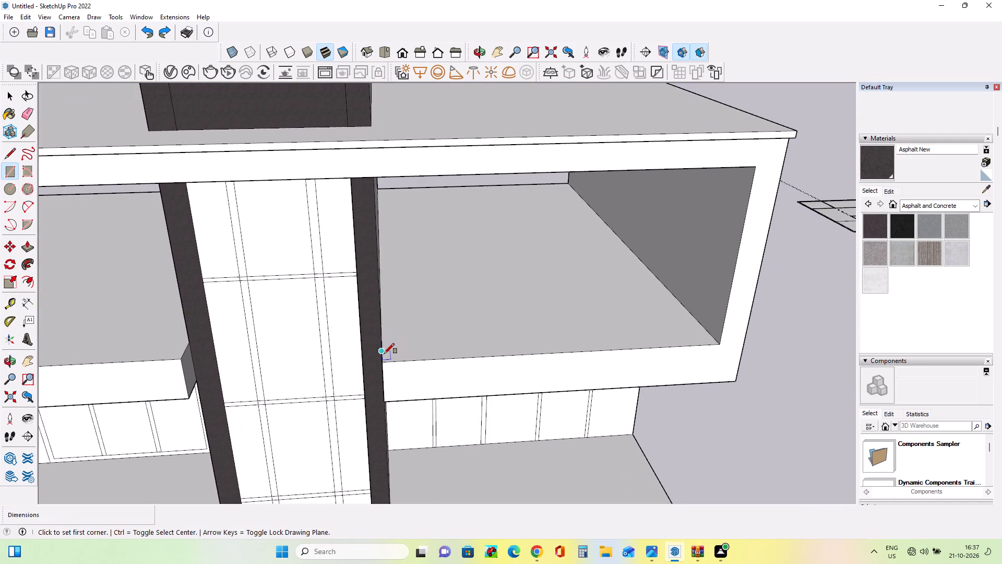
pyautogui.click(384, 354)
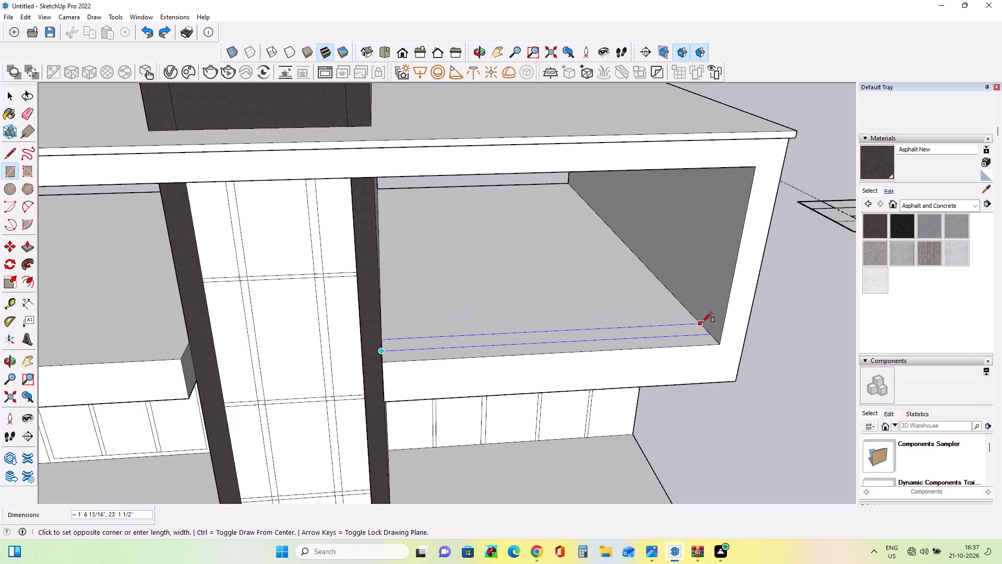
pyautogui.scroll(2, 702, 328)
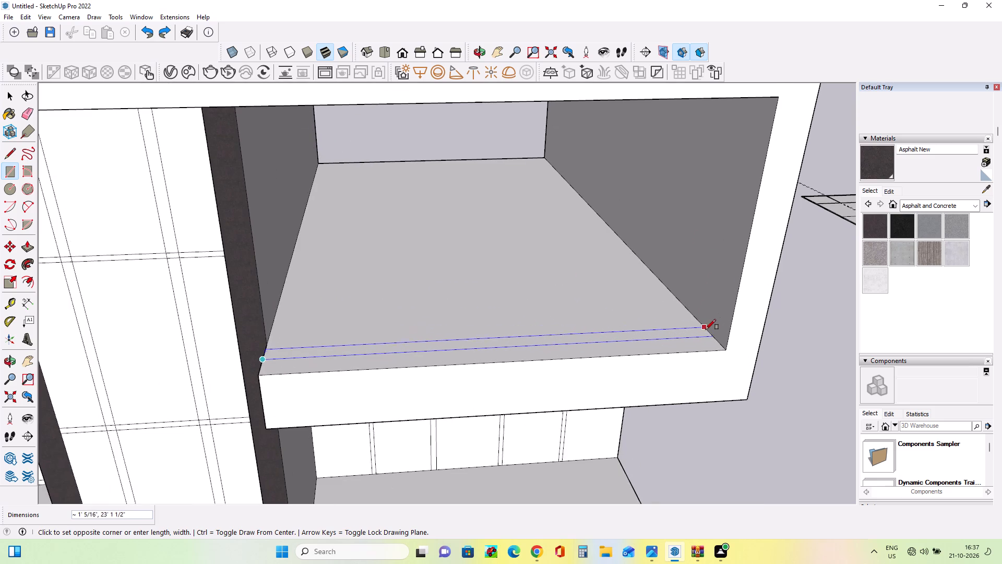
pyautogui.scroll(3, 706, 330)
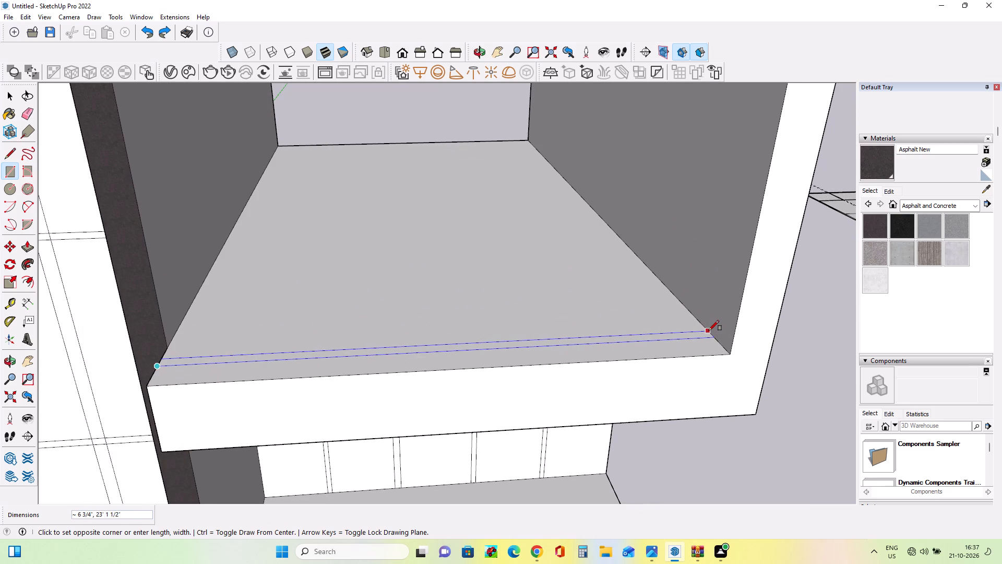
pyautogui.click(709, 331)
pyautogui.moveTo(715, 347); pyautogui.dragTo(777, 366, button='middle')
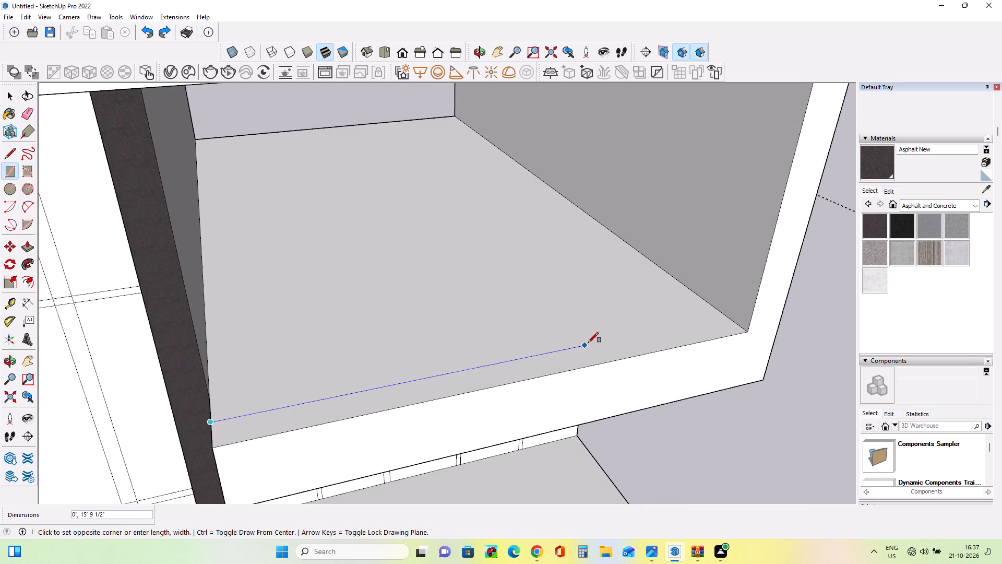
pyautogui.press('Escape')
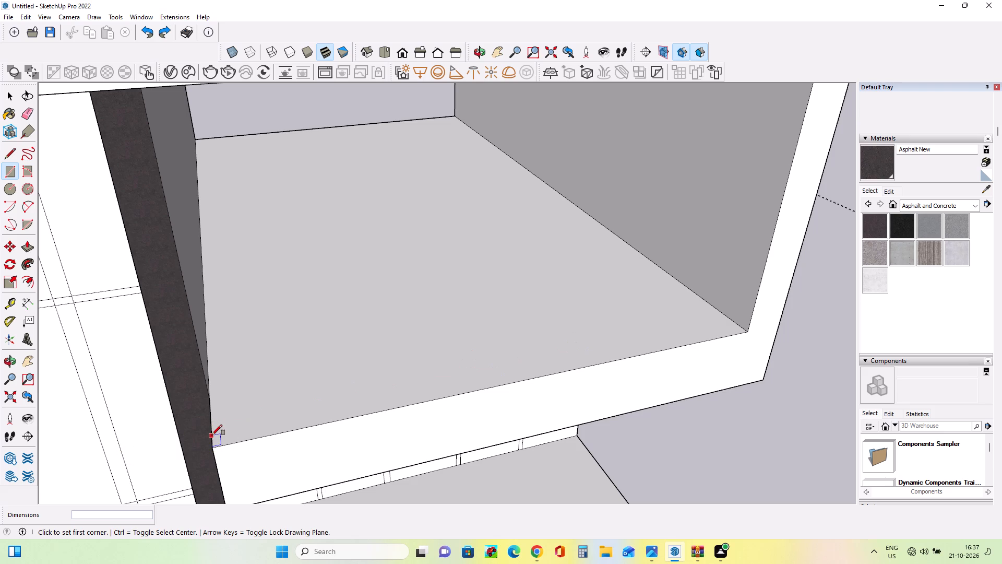
# Draw a rectangle about 23' 1 1/2" by 8 3/4" on the top-floor terrace, behind the front edge, between the dark column and side wall.
pyautogui.click(212, 435)
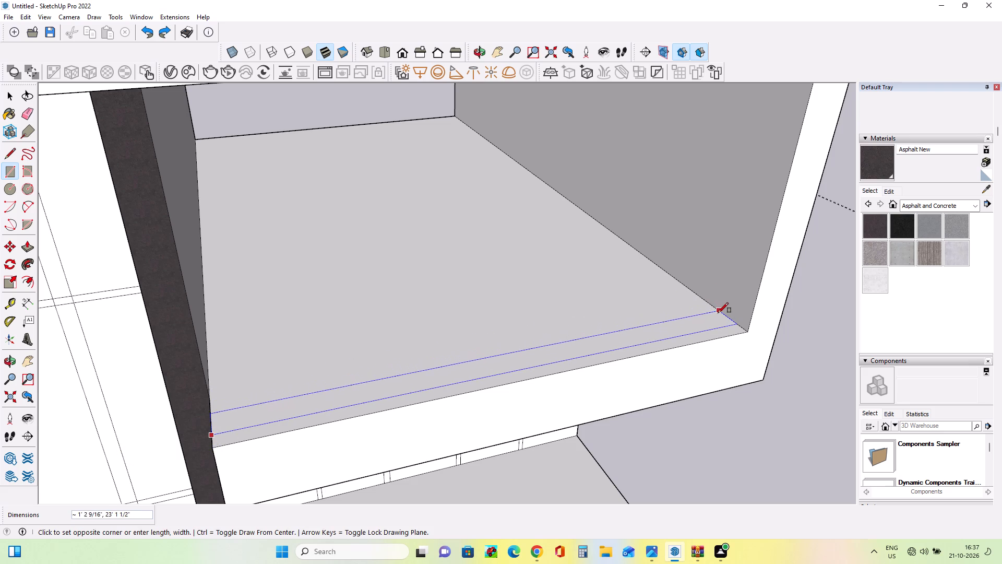
pyautogui.scroll(2, 726, 318)
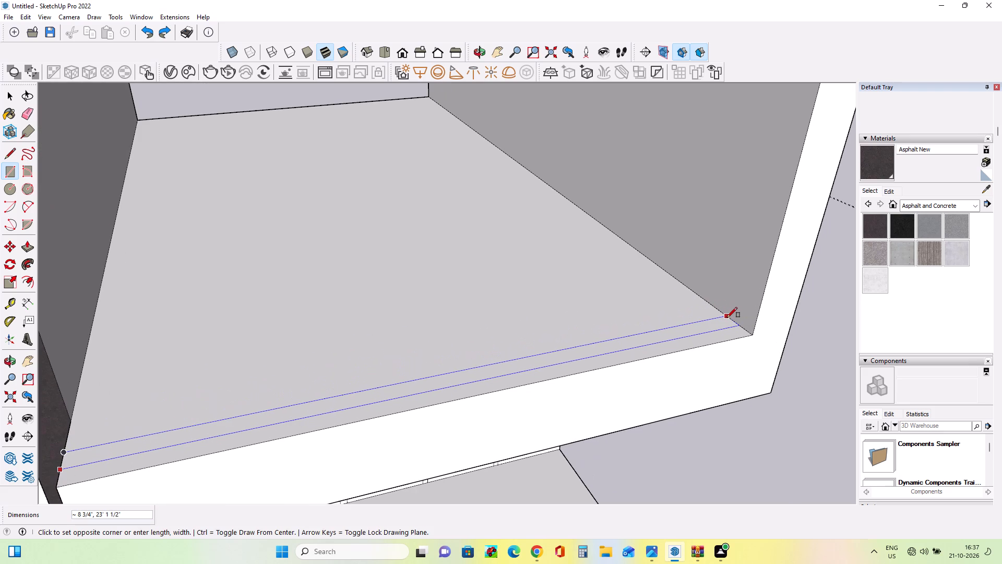
pyautogui.scroll(3, 731, 322)
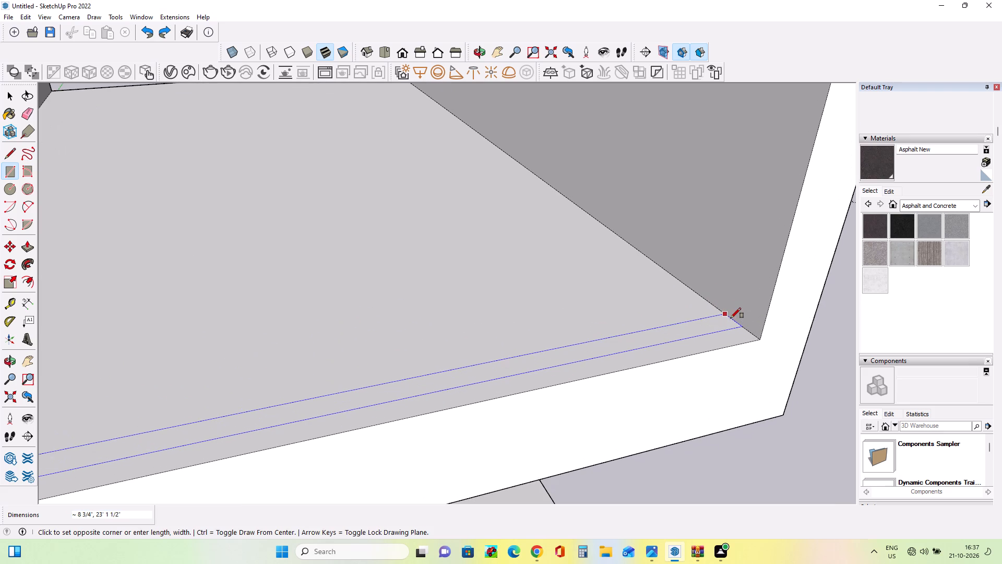
pyautogui.click(731, 318)
# Push/Pull the thin rectangle on the top-floor terrace upward about 7' 4" as a wall.
pyautogui.scroll(-16, 617, 347)
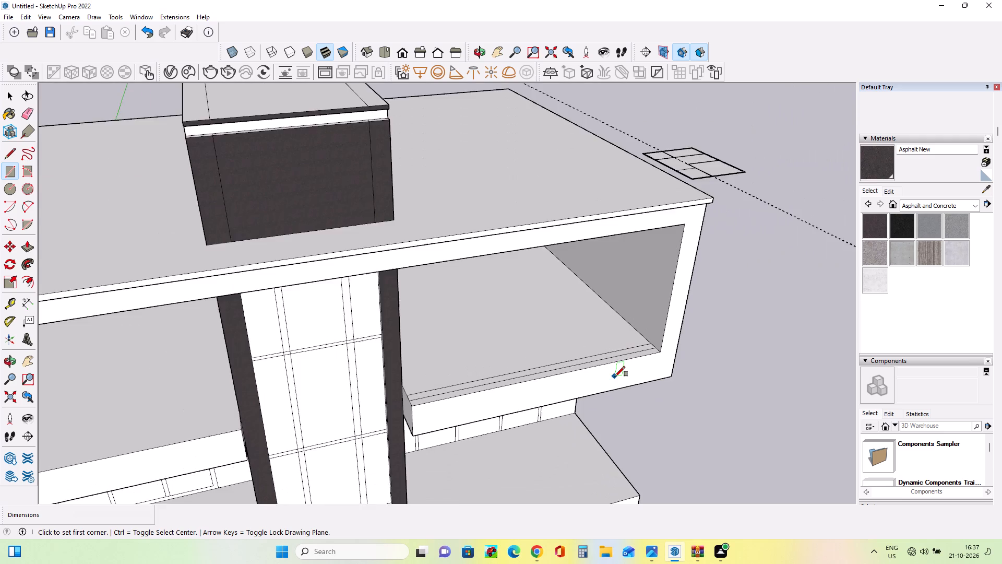
pyautogui.scroll(-3, 615, 377)
pyautogui.moveTo(643, 413); pyautogui.dragTo(590, 391, button='middle')
pyautogui.scroll(5, 479, 381)
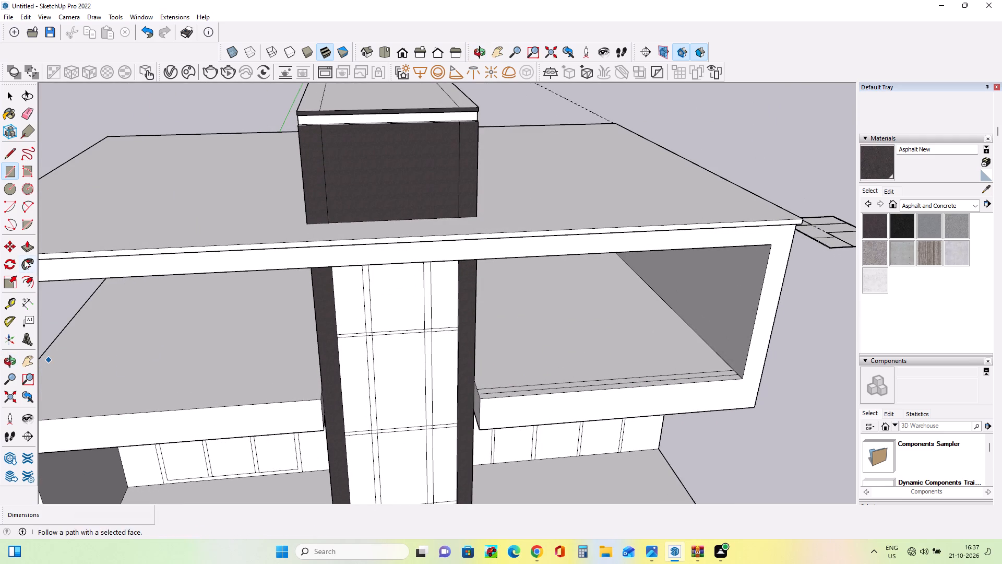
pyautogui.click(26, 251)
pyautogui.moveTo(604, 402); pyautogui.dragTo(635, 463, button='middle')
pyautogui.scroll(7, 606, 393)
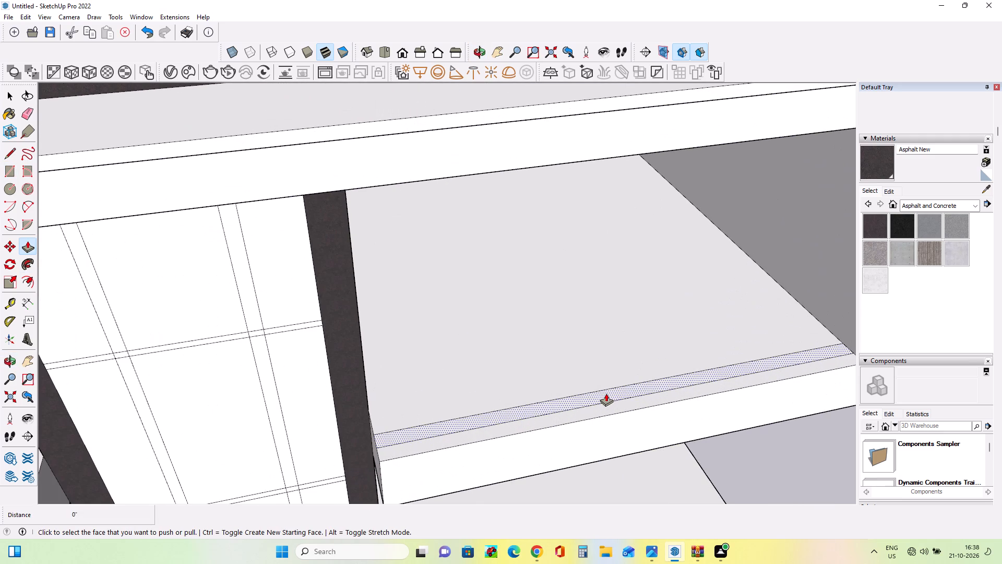
pyautogui.click(606, 396)
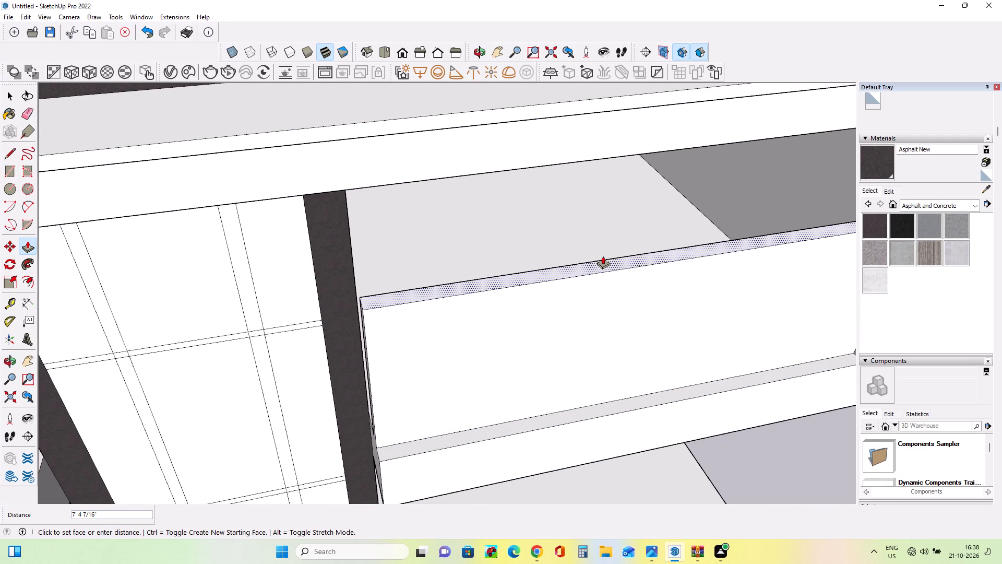
pyautogui.click(603, 256)
# Push/Pull the rear face of the new terrace wall slightly, working from behind the building.
pyautogui.moveTo(539, 375); pyautogui.dragTo(500, 363, button='middle')
pyautogui.scroll(-7, 469, 368)
pyautogui.scroll(-8, 525, 345)
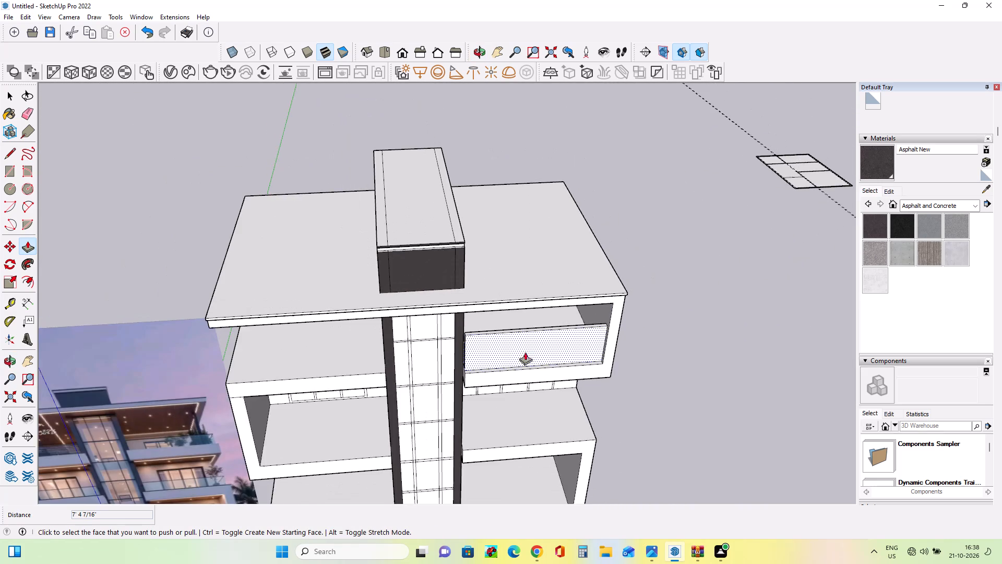
pyautogui.moveTo(514, 364); pyautogui.dragTo(1001, 354, button='middle')
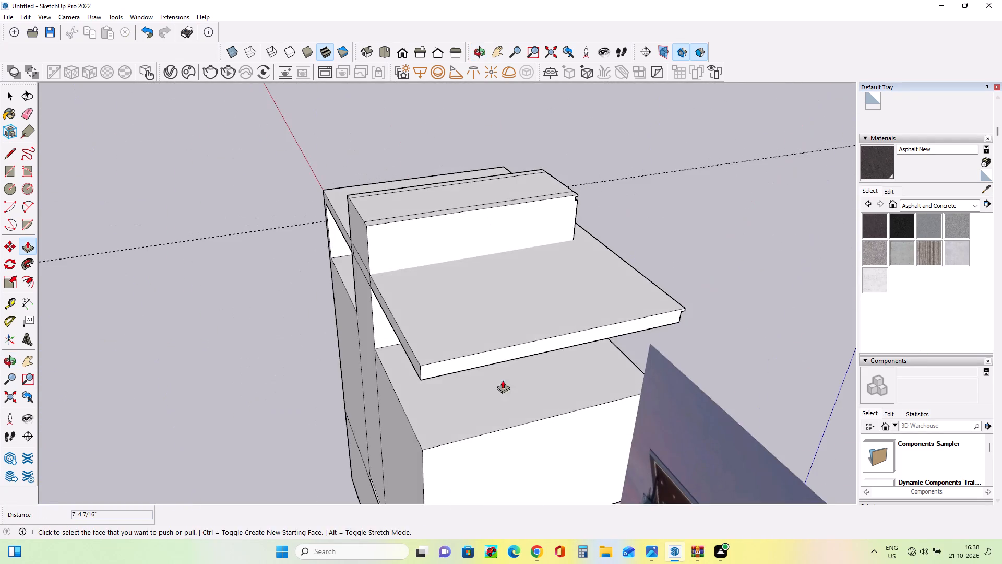
pyautogui.moveTo(437, 391); pyautogui.dragTo(709, 296, button='middle')
pyautogui.scroll(9, 463, 193)
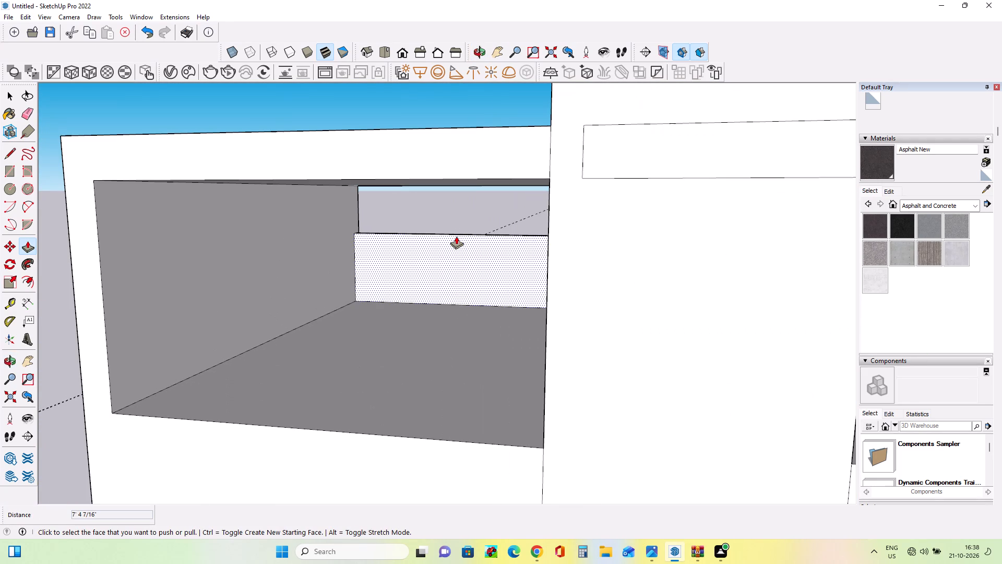
pyautogui.click(454, 252)
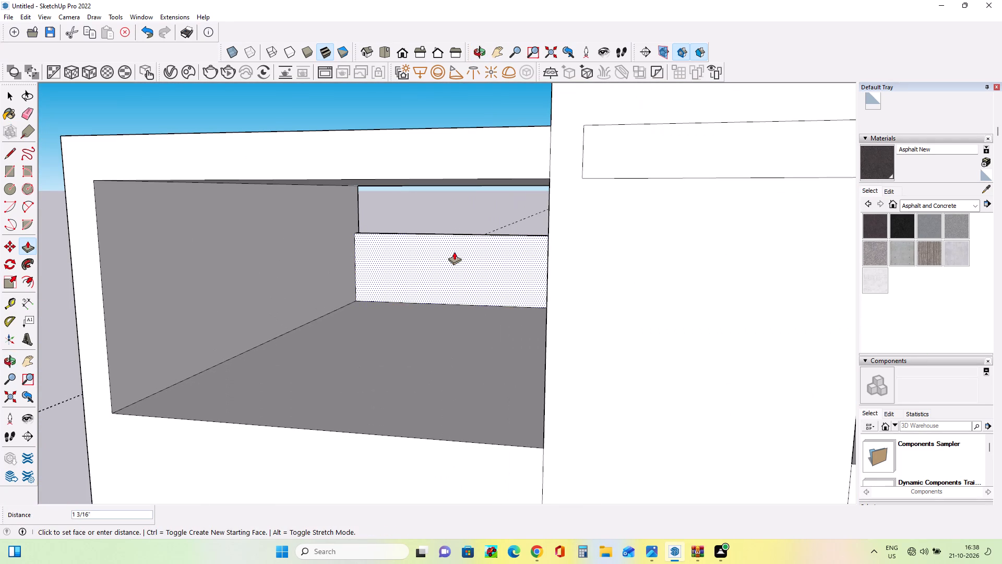
pyautogui.click(454, 252)
# Examine the back of the building around the tall rear column and the top-floor opening.
pyautogui.scroll(-11, 356, 298)
pyautogui.moveTo(532, 357); pyautogui.dragTo(169, 379, button='middle')
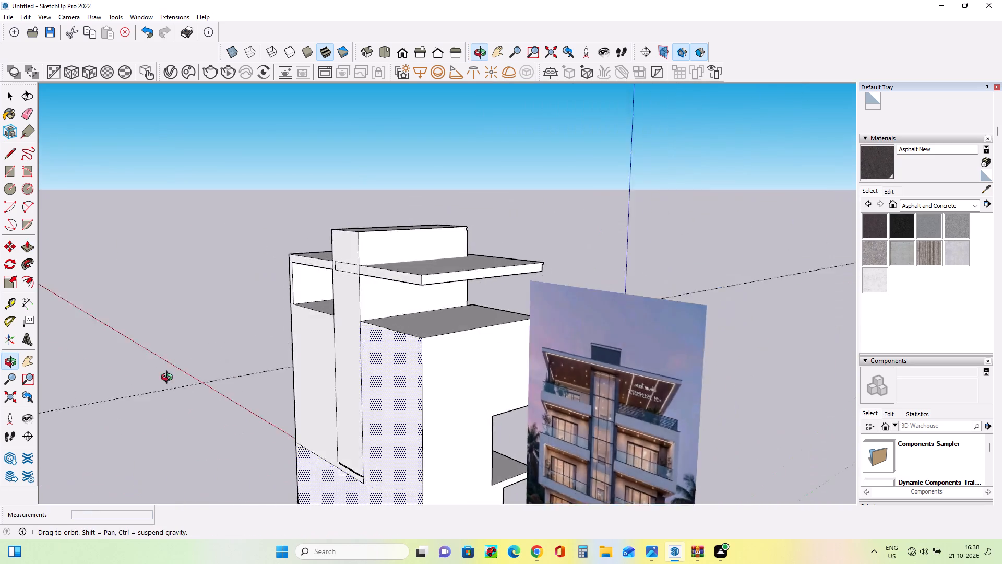
pyautogui.moveTo(169, 379); pyautogui.dragTo(10, 399, button='middle')
pyautogui.moveTo(368, 394); pyautogui.dragTo(764, 307, button='middle')
pyautogui.scroll(5, 350, 424)
pyautogui.moveTo(470, 451); pyautogui.dragTo(610, 454, button='middle')
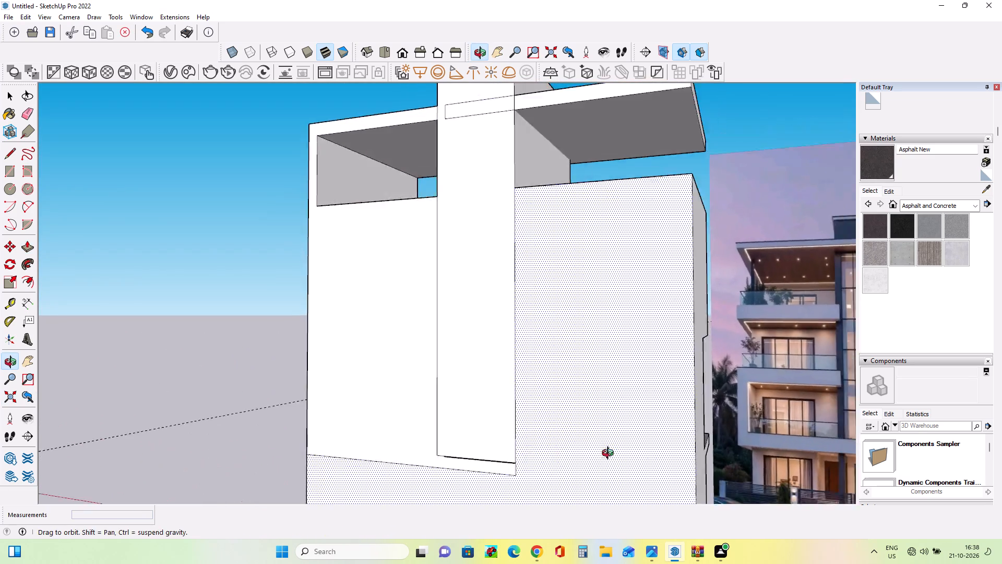
pyautogui.moveTo(610, 454); pyautogui.dragTo(696, 456, button='middle')
pyautogui.scroll(8, 576, 454)
pyautogui.moveTo(507, 459); pyautogui.dragTo(503, 503, button='middle')
pyautogui.scroll(4, 489, 477)
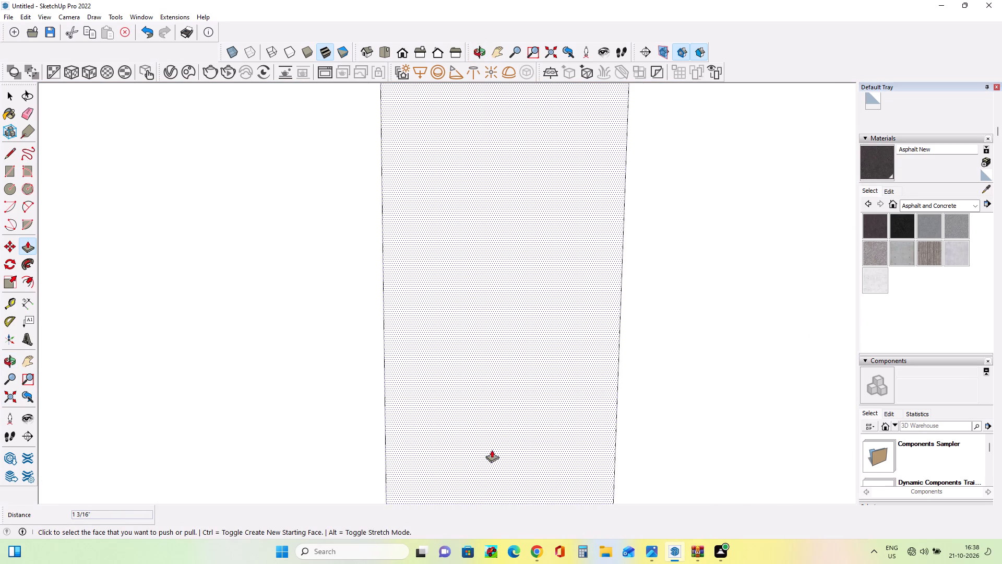
pyautogui.scroll(-8, 507, 442)
pyautogui.scroll(9, 541, 496)
pyautogui.moveTo(460, 460); pyautogui.dragTo(427, 490, button='middle')
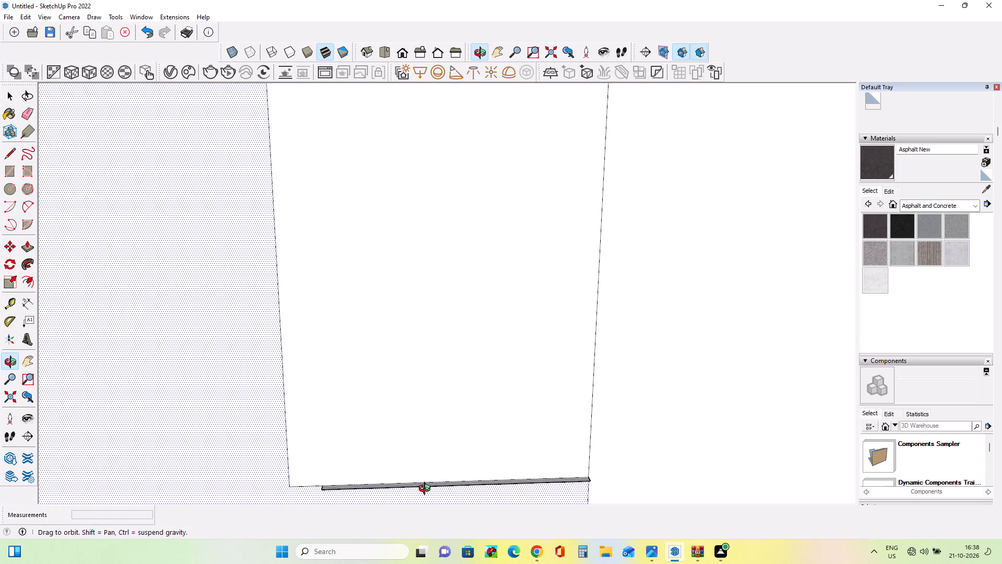
pyautogui.moveTo(427, 490); pyautogui.dragTo(420, 452, button='middle')
pyautogui.scroll(-18, 420, 452)
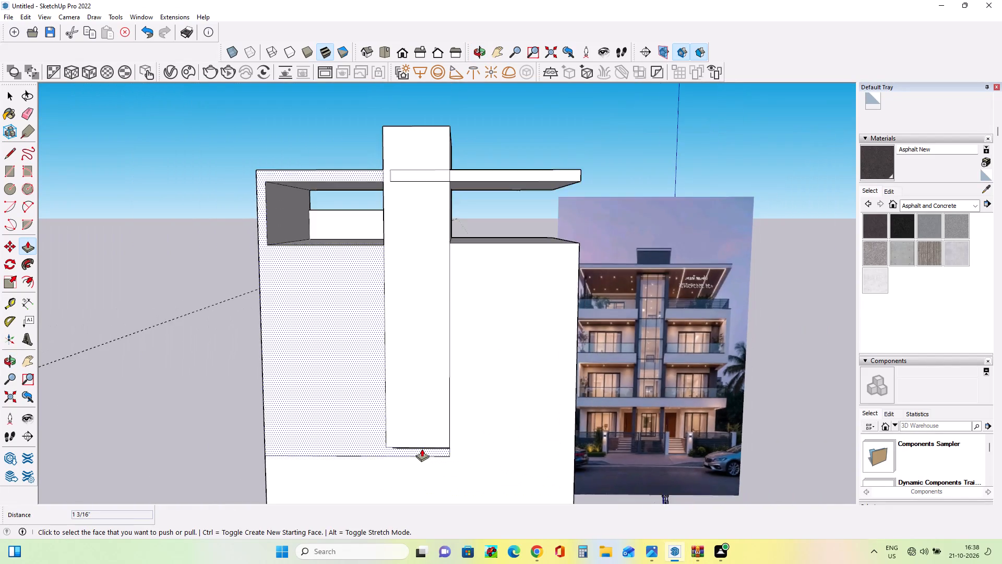
pyautogui.scroll(-7, 422, 449)
# Push/Pull the front face of the new framed-terrace wall by about 4 7/8".
pyautogui.moveTo(553, 429); pyautogui.dragTo(162, 437, button='middle')
pyautogui.moveTo(502, 427); pyautogui.dragTo(180, 433, button='middle')
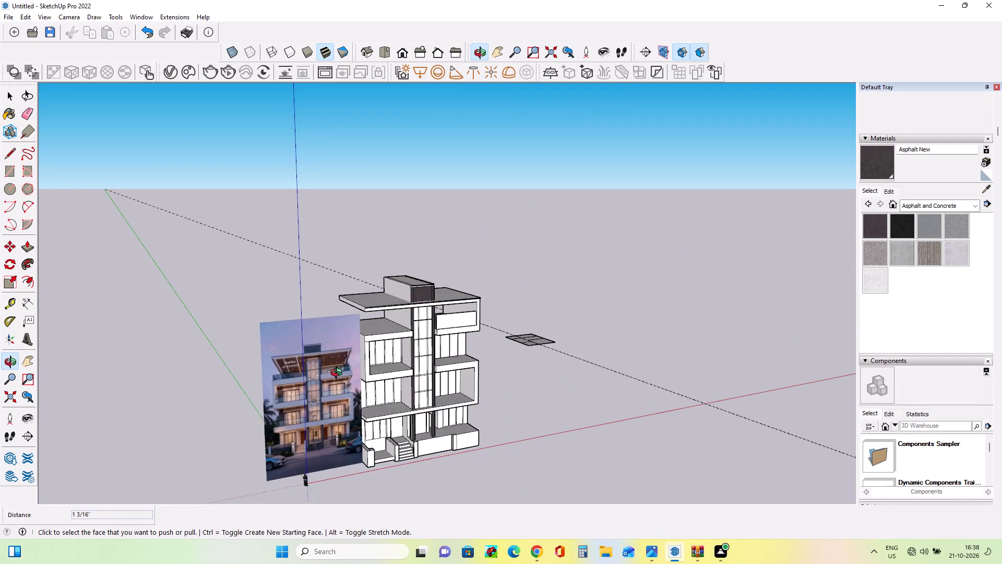
pyautogui.scroll(11, 503, 314)
pyautogui.scroll(-8, 560, 344)
pyautogui.scroll(1, 519, 393)
pyautogui.moveTo(495, 397); pyautogui.dragTo(385, 401, button='middle')
pyautogui.scroll(15, 533, 334)
pyautogui.moveTo(504, 352); pyautogui.dragTo(516, 372, button='middle')
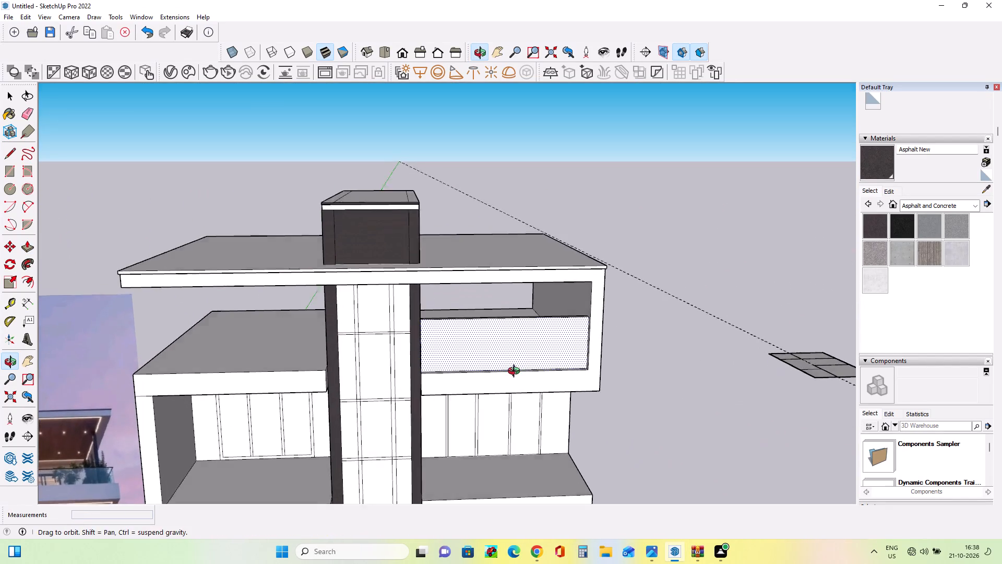
pyautogui.moveTo(516, 372); pyautogui.dragTo(516, 373, button='middle')
pyautogui.scroll(4, 467, 351)
pyautogui.moveTo(428, 367); pyautogui.dragTo(591, 389, button='middle')
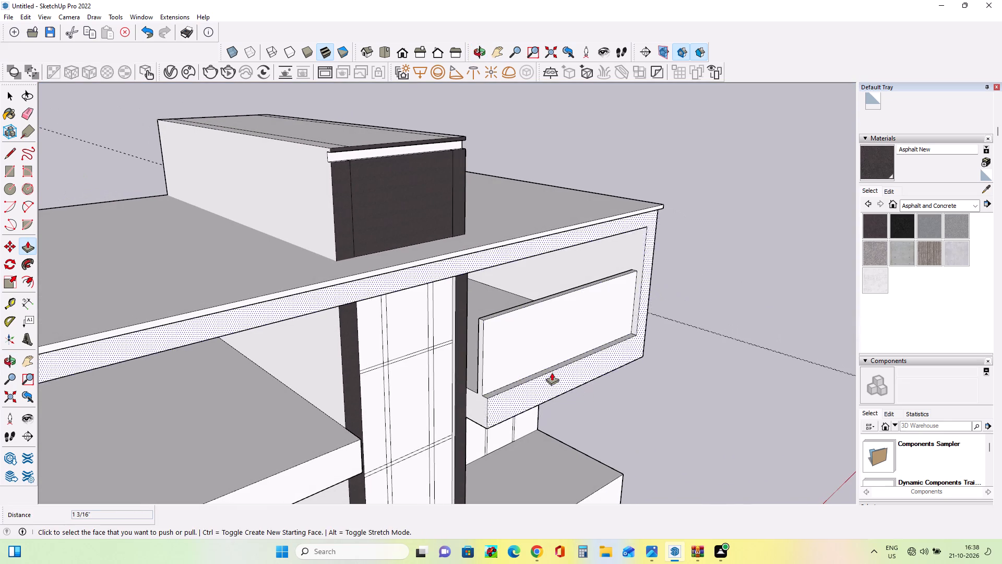
pyautogui.click(534, 358)
pyautogui.click(530, 358)
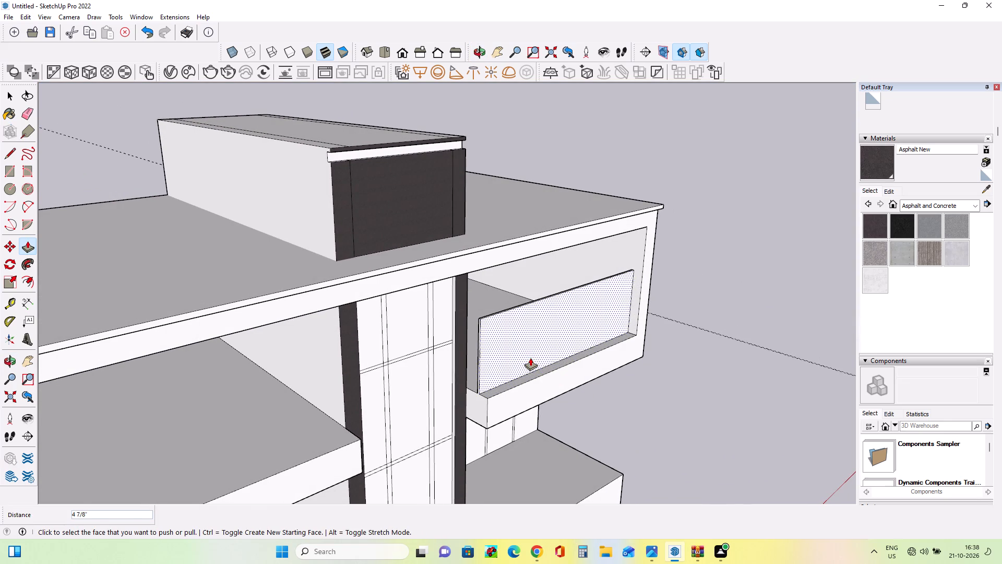
# Draw a thin rectangle about 25' 6" by 3 13/16" behind the front edge of the open terrace across the glazed column.
pyautogui.scroll(-7, 519, 377)
pyautogui.moveTo(584, 401); pyautogui.dragTo(488, 393, button='middle')
pyautogui.scroll(-3, 488, 393)
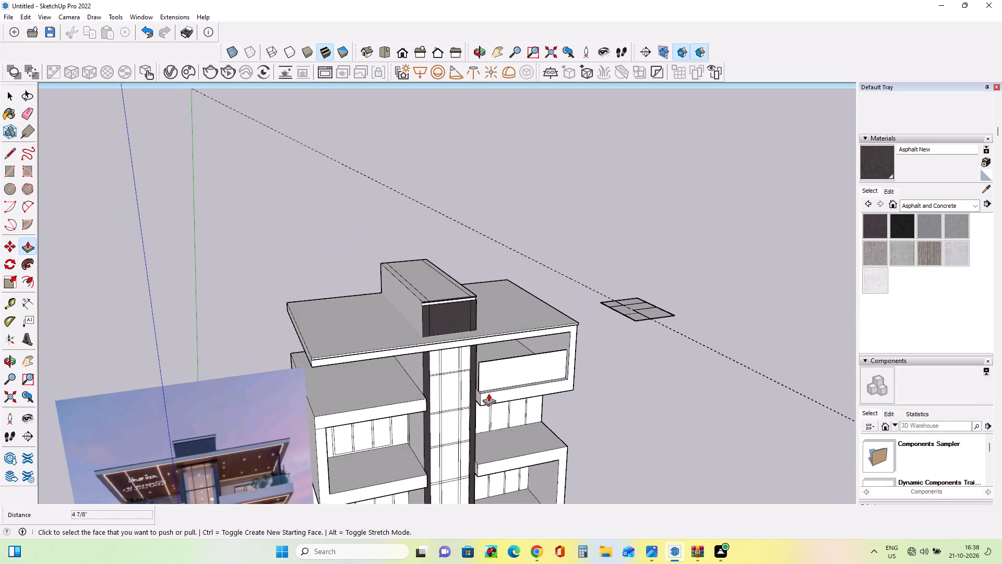
pyautogui.moveTo(490, 400); pyautogui.dragTo(489, 413, button='middle')
pyautogui.moveTo(555, 424); pyautogui.dragTo(554, 436, button='middle')
pyautogui.scroll(-1, 554, 436)
pyautogui.scroll(5, 407, 424)
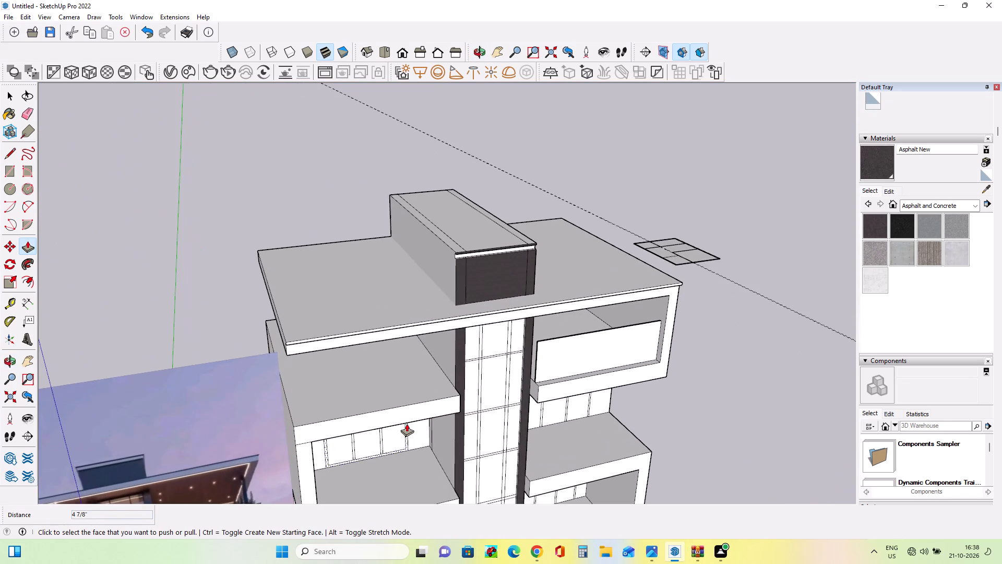
pyautogui.moveTo(436, 432); pyautogui.dragTo(443, 437, button='middle')
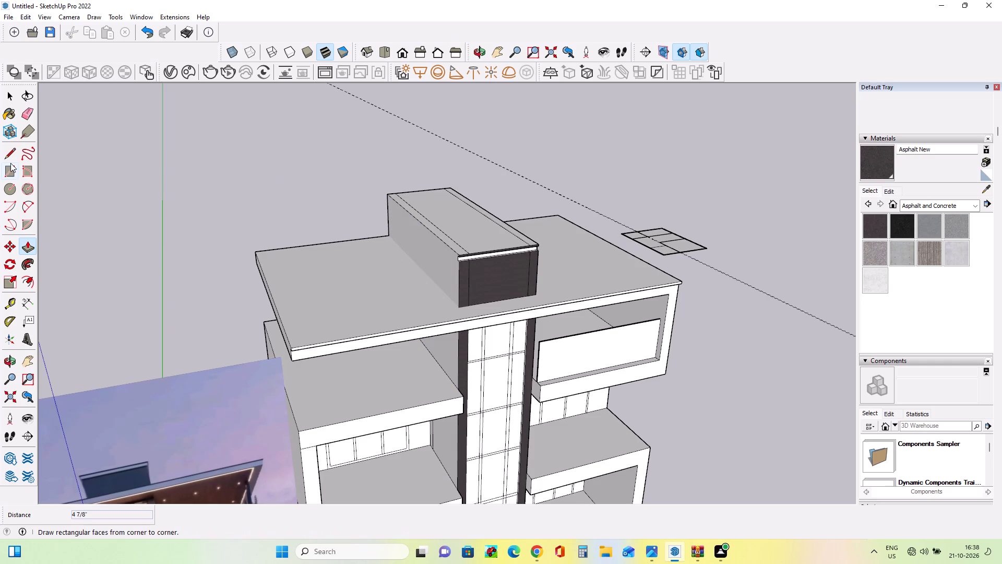
pyautogui.click(10, 167)
pyautogui.moveTo(433, 319); pyautogui.dragTo(433, 341, button='middle')
pyautogui.scroll(4, 447, 420)
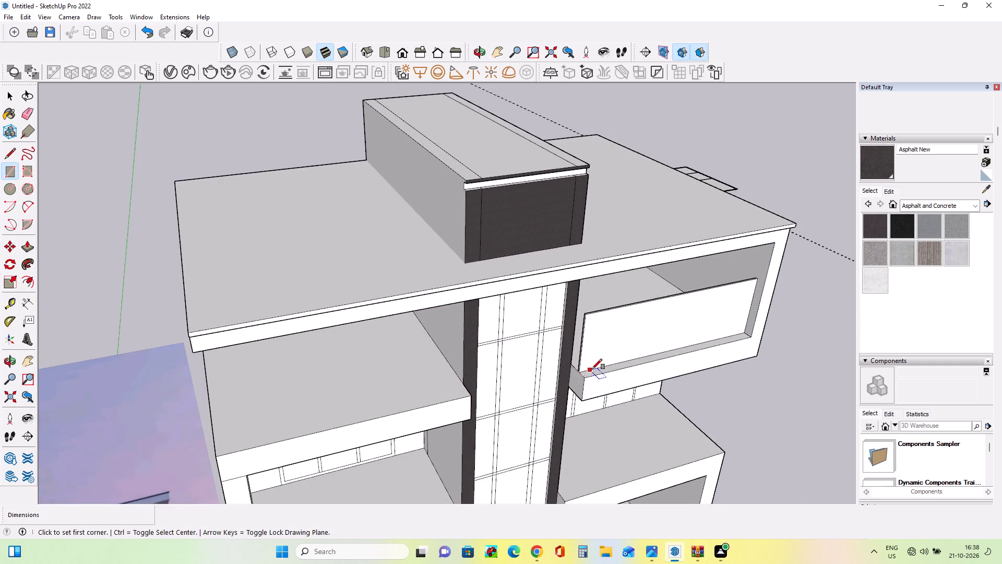
pyautogui.scroll(5, 585, 369)
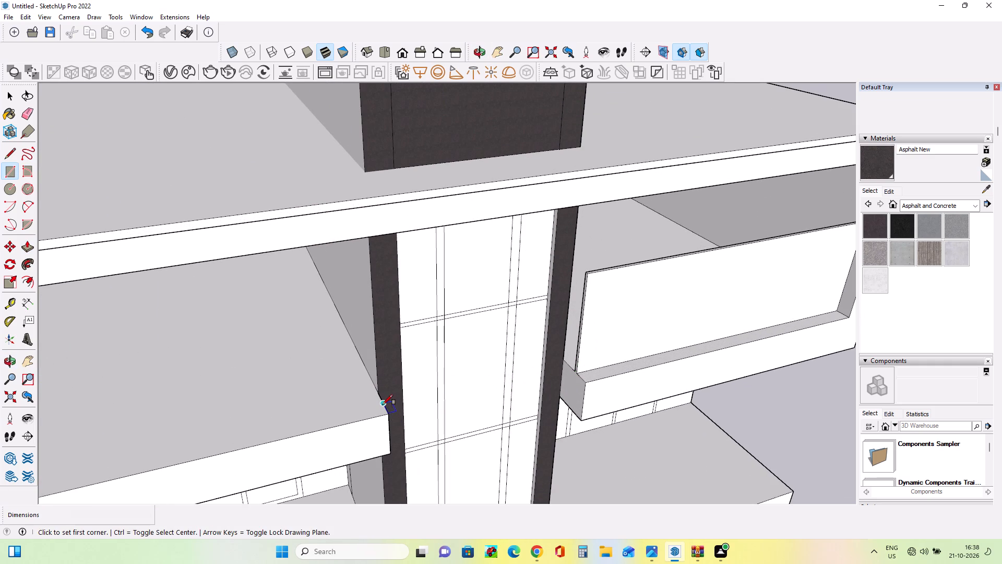
pyautogui.click(382, 403)
pyautogui.scroll(3, 249, 406)
pyautogui.scroll(-3, 283, 405)
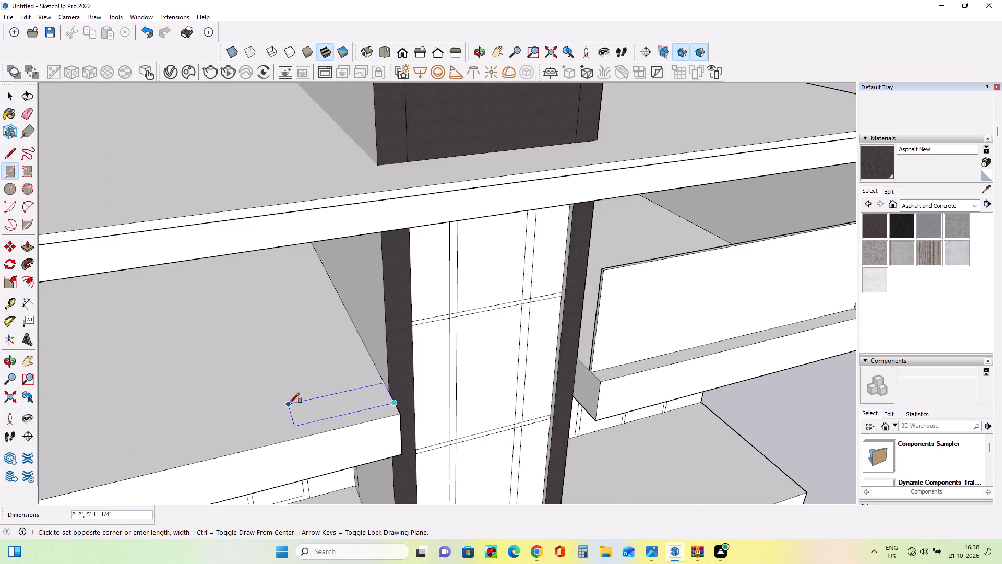
pyautogui.scroll(-10, 290, 403)
pyautogui.scroll(8, 147, 441)
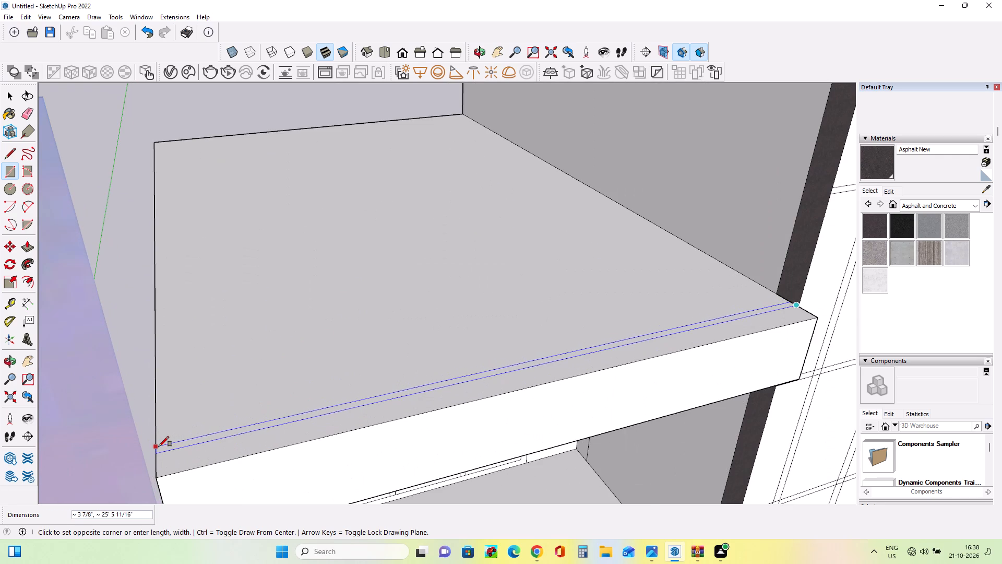
pyautogui.scroll(2, 159, 446)
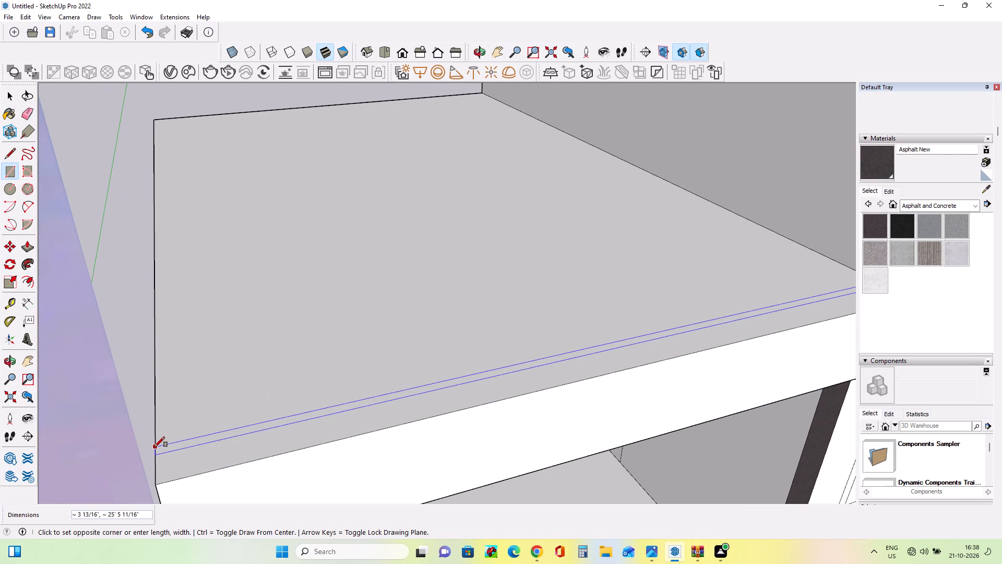
pyautogui.click(154, 448)
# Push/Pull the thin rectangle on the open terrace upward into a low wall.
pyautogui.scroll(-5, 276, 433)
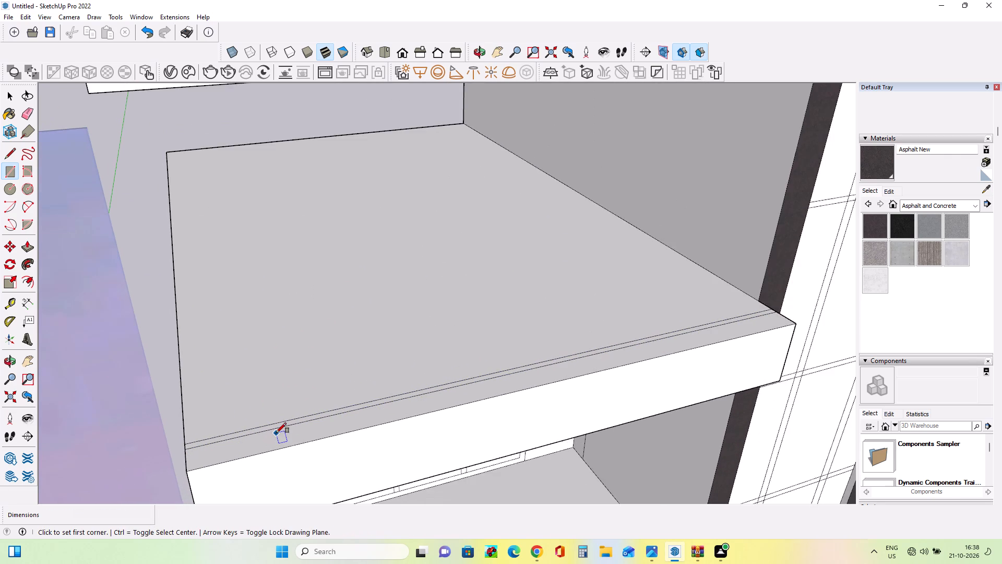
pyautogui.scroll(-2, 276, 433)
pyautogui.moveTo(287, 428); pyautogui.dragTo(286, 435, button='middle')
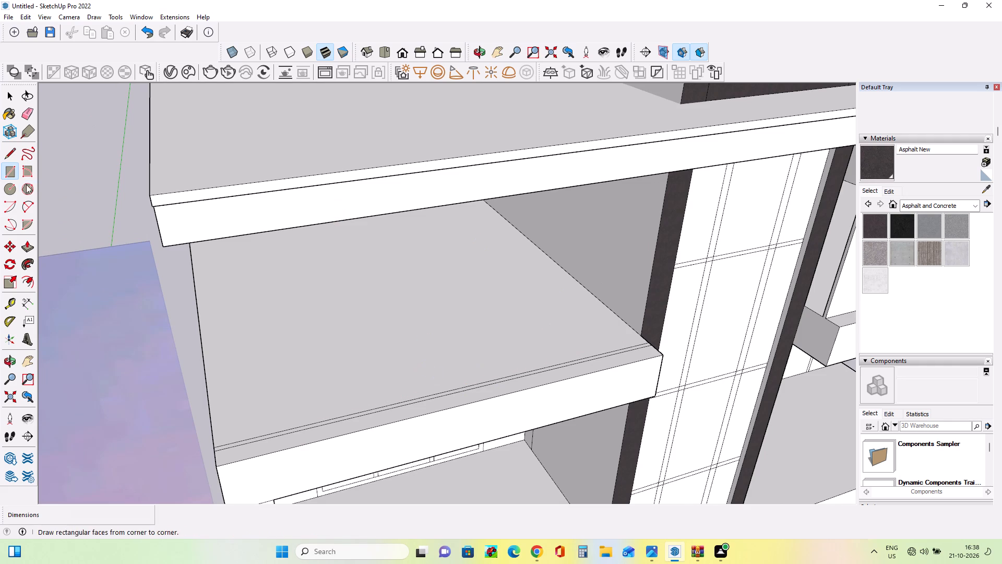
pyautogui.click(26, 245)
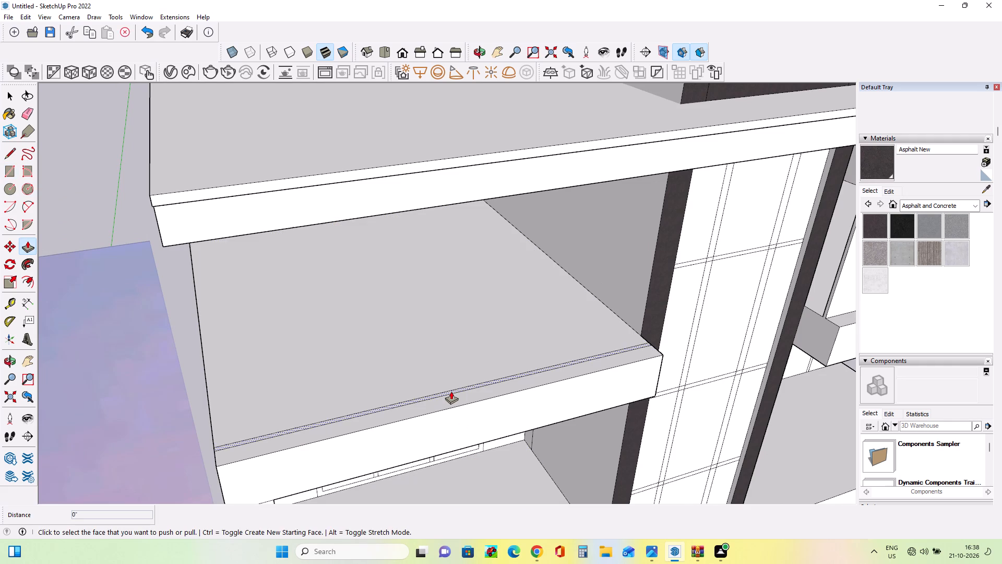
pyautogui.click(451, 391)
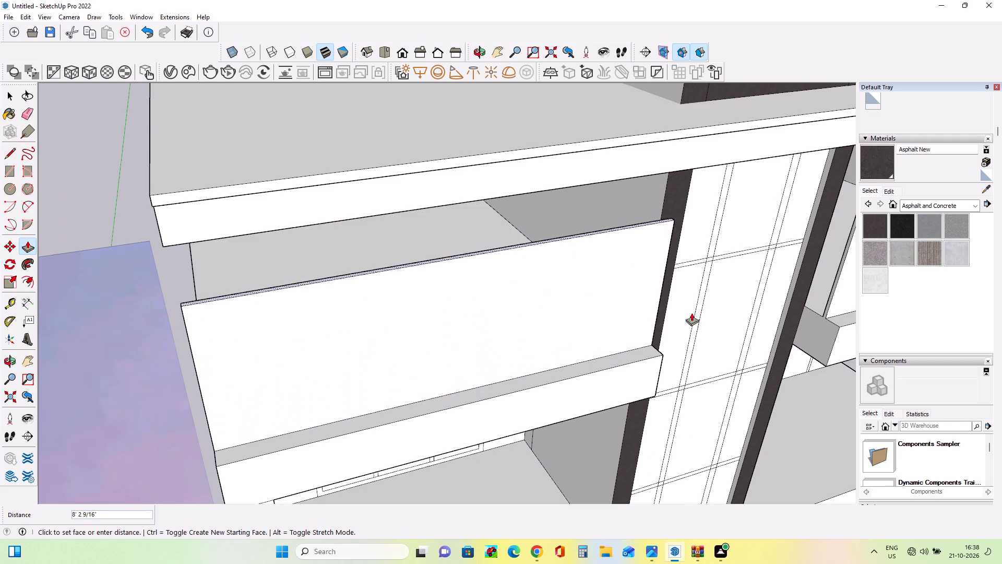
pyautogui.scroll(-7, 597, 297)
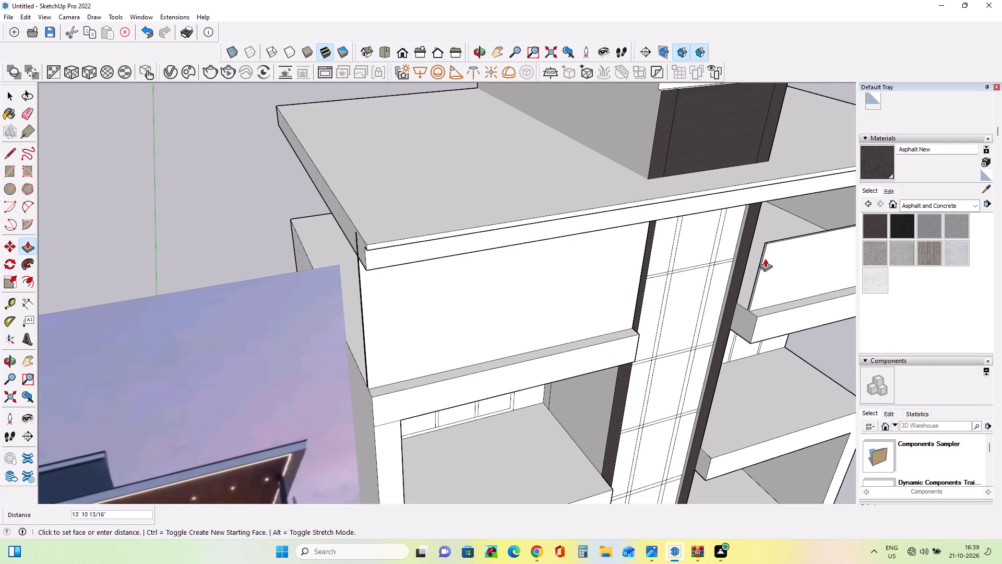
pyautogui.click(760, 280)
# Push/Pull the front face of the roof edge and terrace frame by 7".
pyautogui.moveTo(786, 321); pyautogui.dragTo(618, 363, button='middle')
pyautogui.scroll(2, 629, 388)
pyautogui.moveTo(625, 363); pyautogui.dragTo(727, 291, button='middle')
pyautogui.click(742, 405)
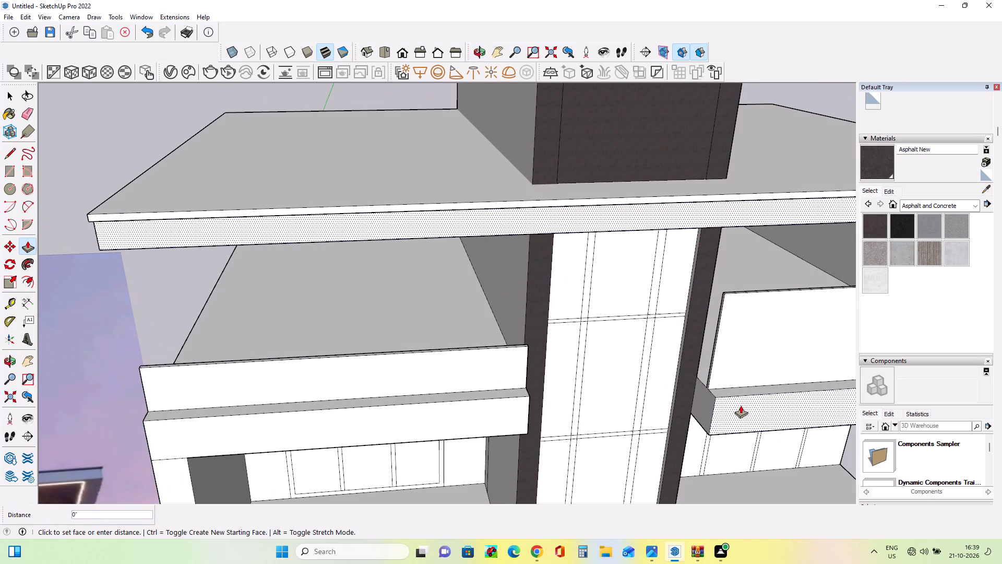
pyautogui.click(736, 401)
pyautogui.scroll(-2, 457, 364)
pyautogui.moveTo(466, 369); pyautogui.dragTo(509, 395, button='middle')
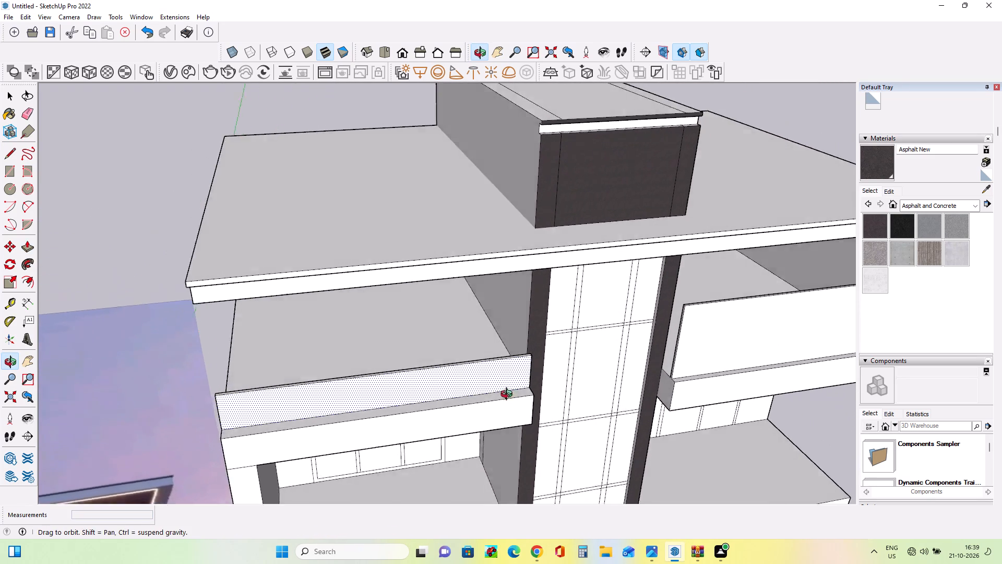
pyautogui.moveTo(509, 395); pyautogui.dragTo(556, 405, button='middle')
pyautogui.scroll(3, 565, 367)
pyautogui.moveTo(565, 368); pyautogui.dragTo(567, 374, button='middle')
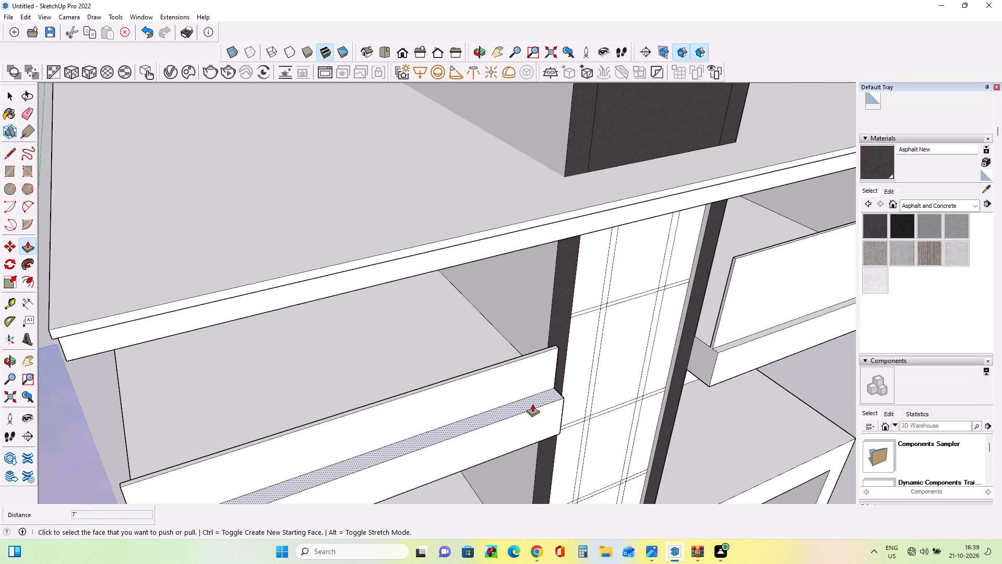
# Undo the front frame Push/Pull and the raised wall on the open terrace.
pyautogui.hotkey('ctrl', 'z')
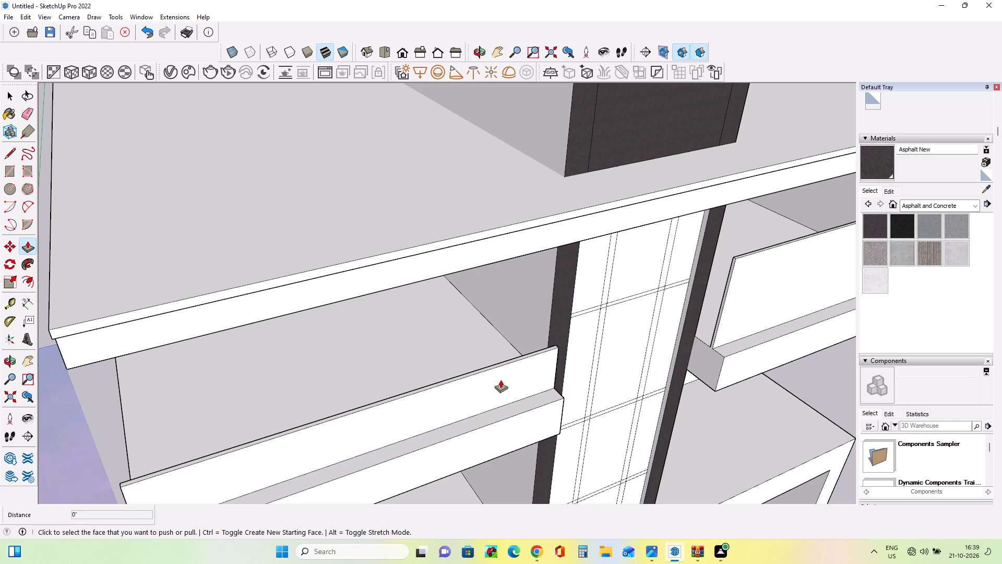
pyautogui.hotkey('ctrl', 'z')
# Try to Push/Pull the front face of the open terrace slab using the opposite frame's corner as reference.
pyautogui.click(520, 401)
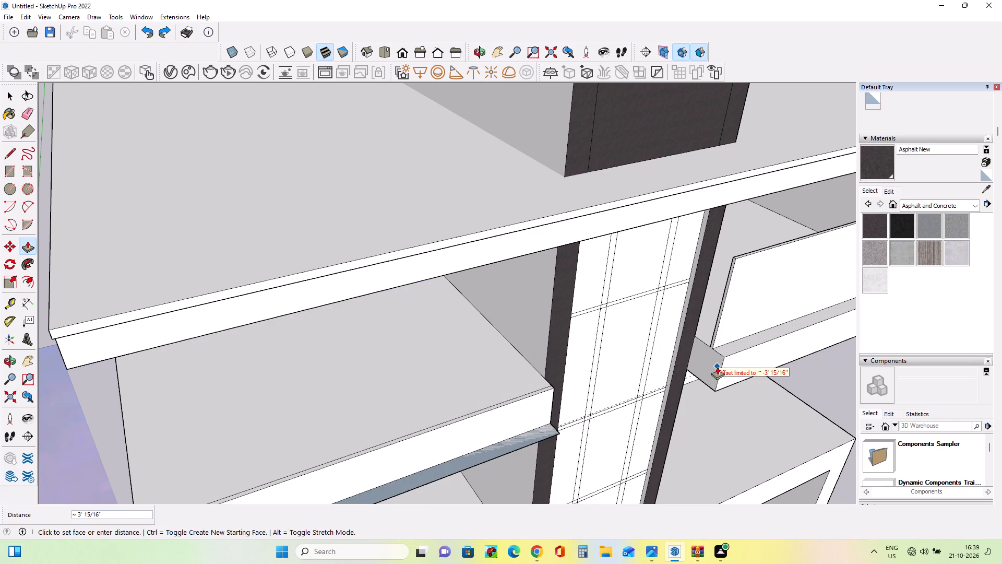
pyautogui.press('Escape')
# Draw a reference line about 19' along the red axis from the terrace frame's front corner across the glazed column to the open terrace.
pyautogui.moveTo(710, 370); pyautogui.dragTo(616, 369, button='middle')
pyautogui.moveTo(574, 371); pyautogui.dragTo(656, 357, button='middle')
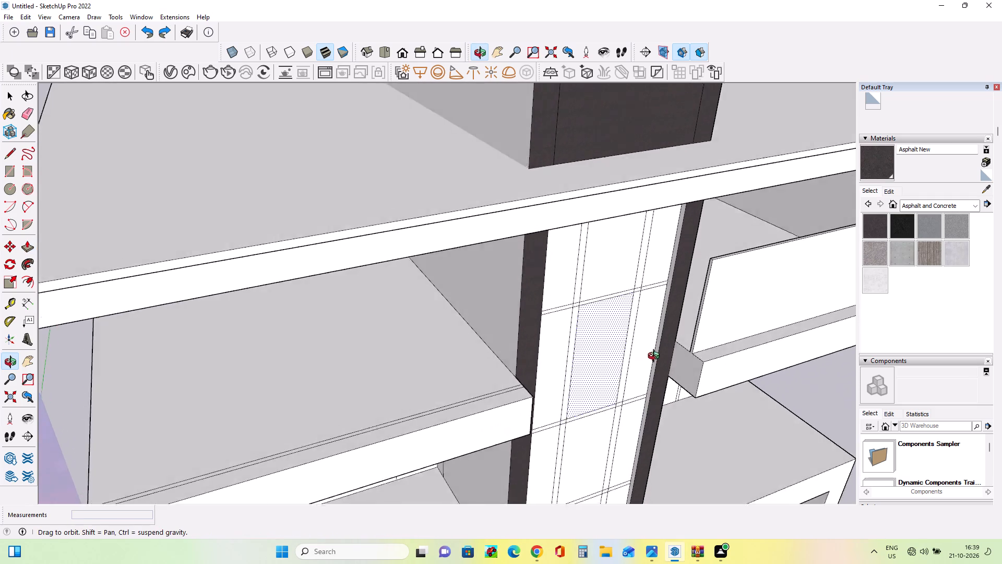
pyautogui.moveTo(656, 357); pyautogui.dragTo(367, 284, button='middle')
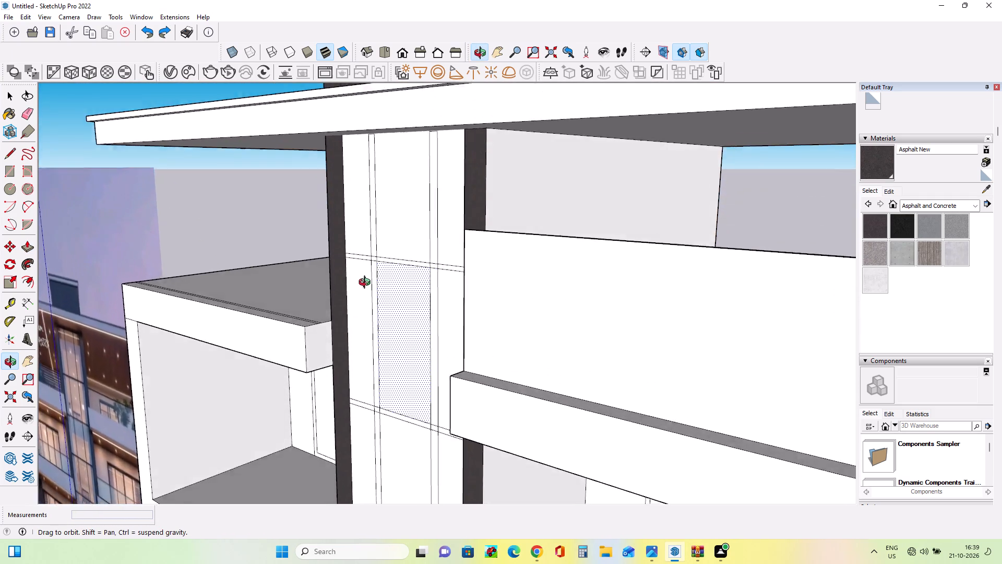
pyautogui.moveTo(367, 284); pyautogui.dragTo(693, 339, button='middle')
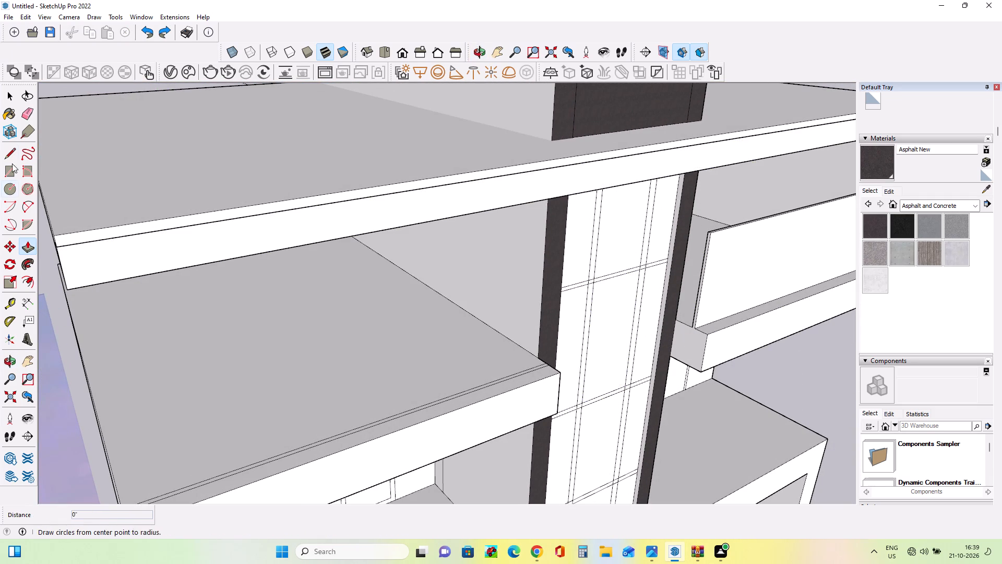
pyautogui.click(14, 151)
pyautogui.click(706, 336)
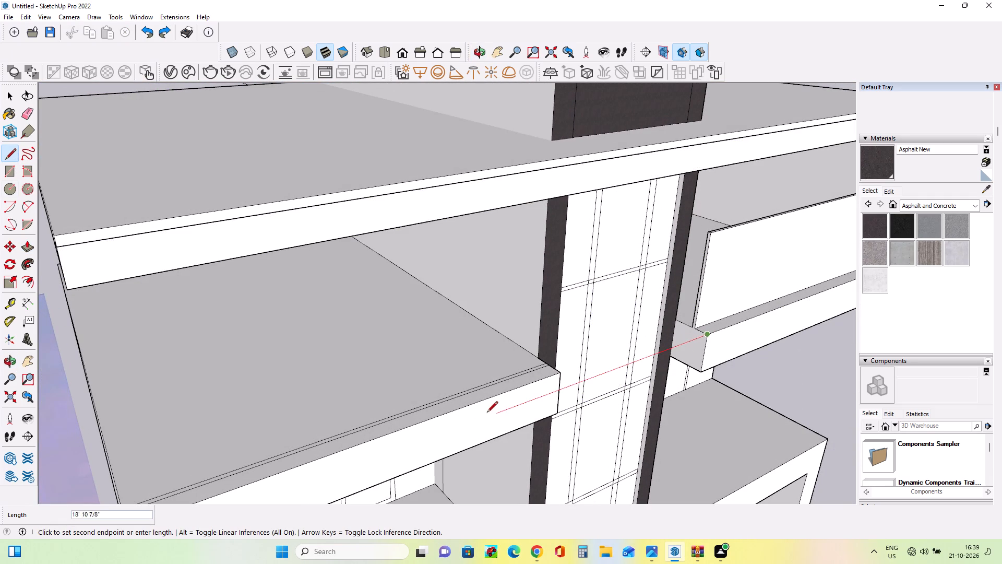
pyautogui.click(482, 413)
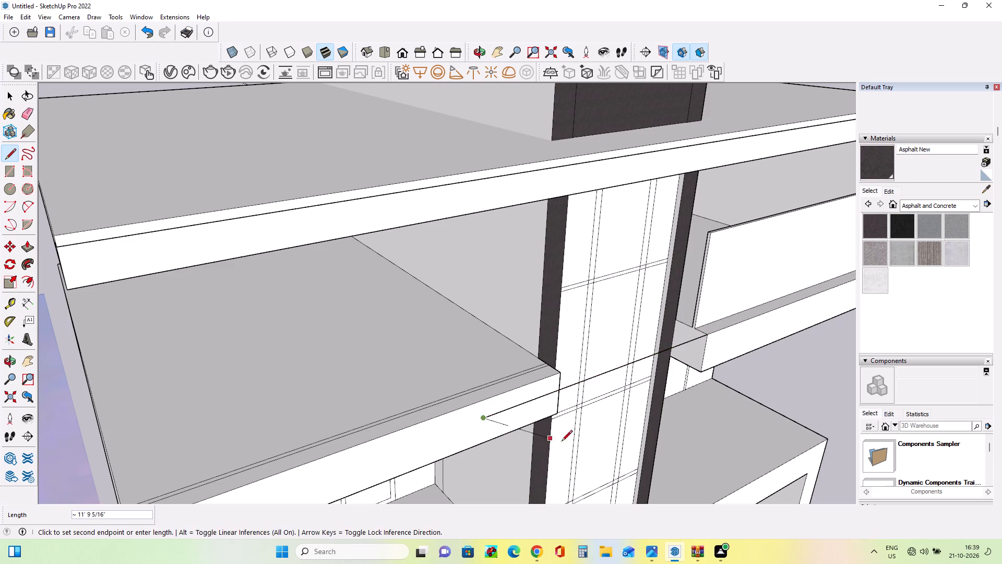
pyautogui.moveTo(567, 444); pyautogui.dragTo(670, 449, button='middle')
pyautogui.press('space')
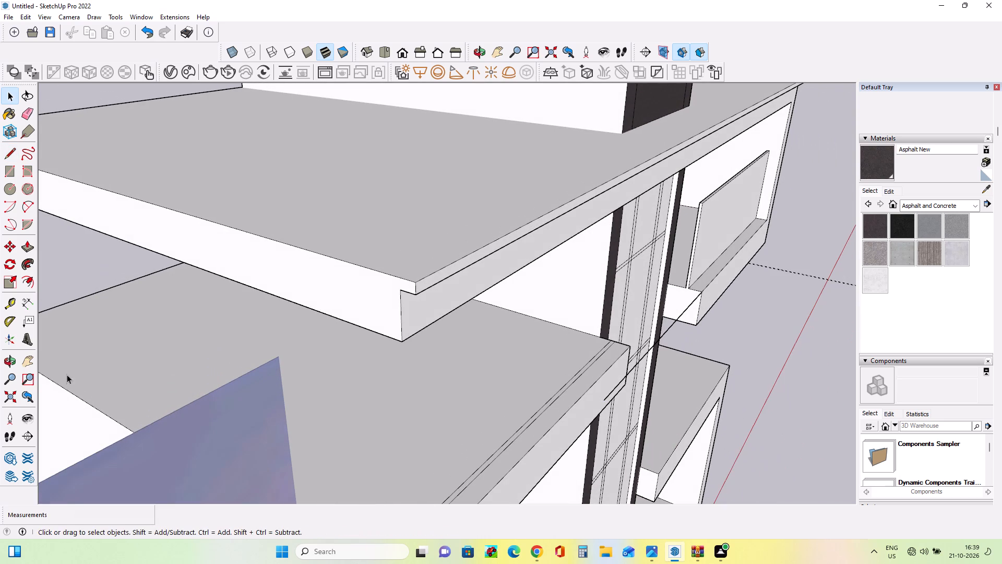
# Push/Pull the open terrace slab's front face outward about 1' 2 1/2" to the reference line.
pyautogui.click(30, 248)
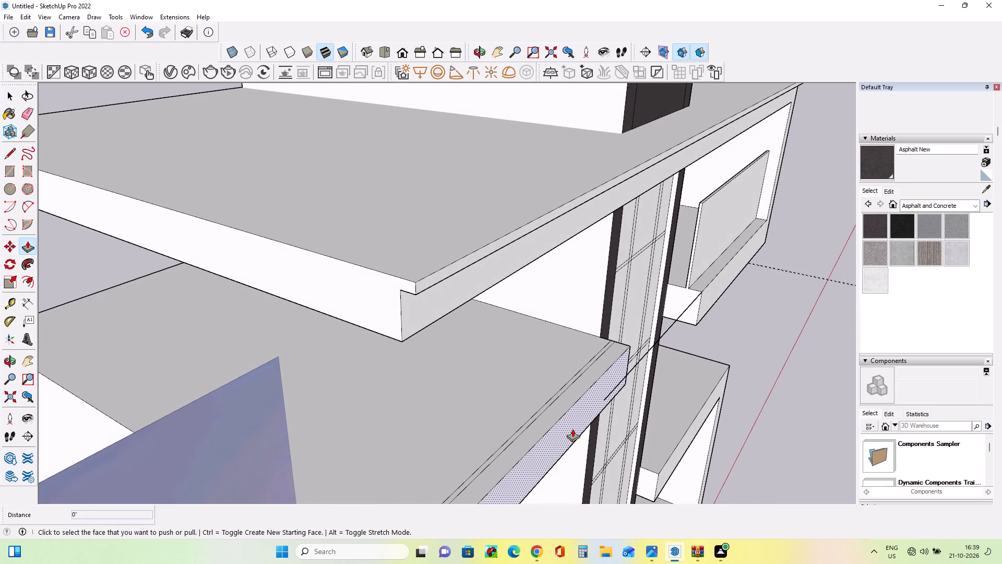
pyautogui.hscroll(-6, 572, 429)
pyautogui.click(572, 429)
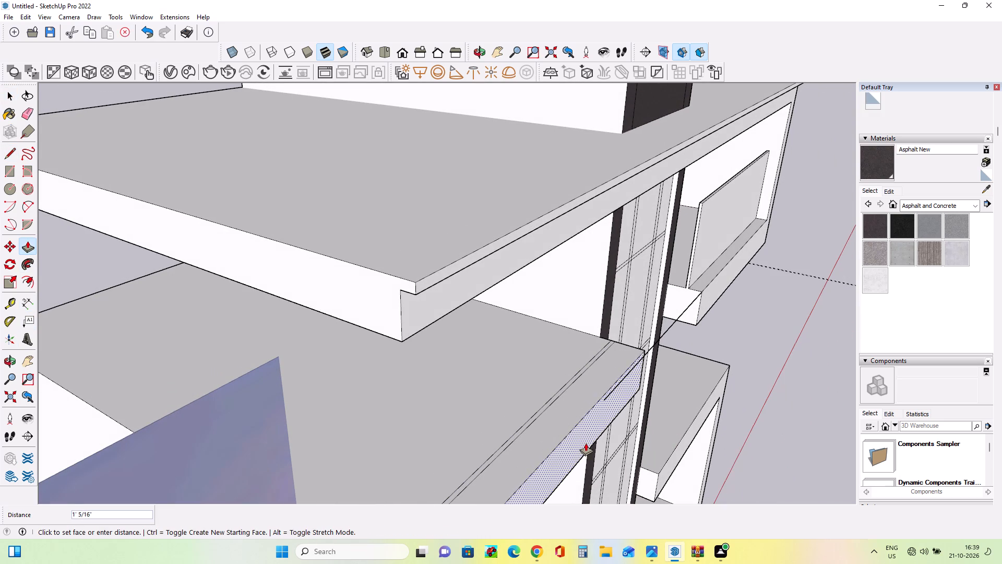
pyautogui.click(587, 447)
# Erase the reference line spanning the glazed column between the open terrace slab and the opposite terrace frame.
pyautogui.moveTo(521, 462); pyautogui.dragTo(454, 418, button='middle')
pyautogui.scroll(-3, 435, 418)
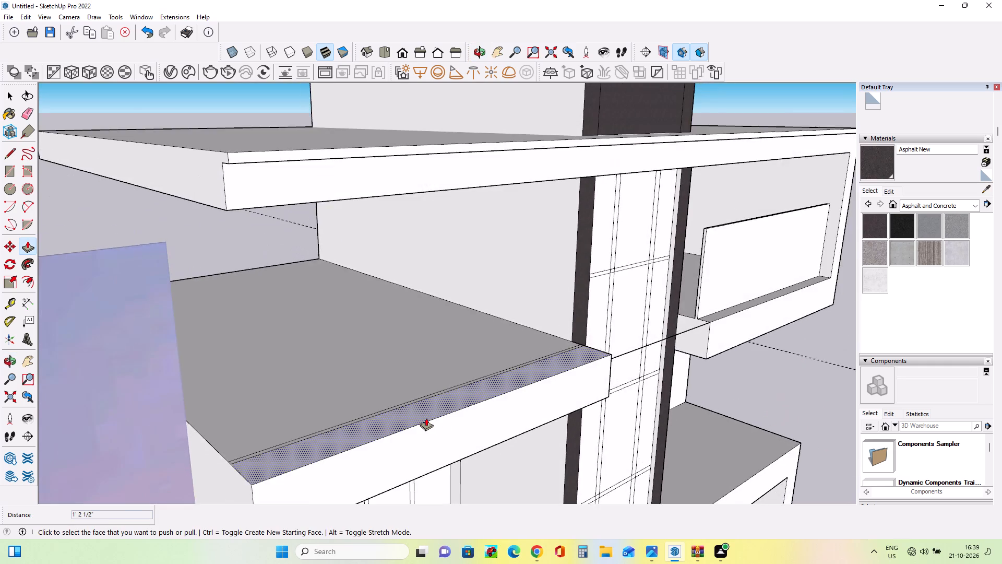
pyautogui.scroll(-5, 426, 418)
pyautogui.moveTo(548, 477); pyautogui.dragTo(476, 445, button='middle')
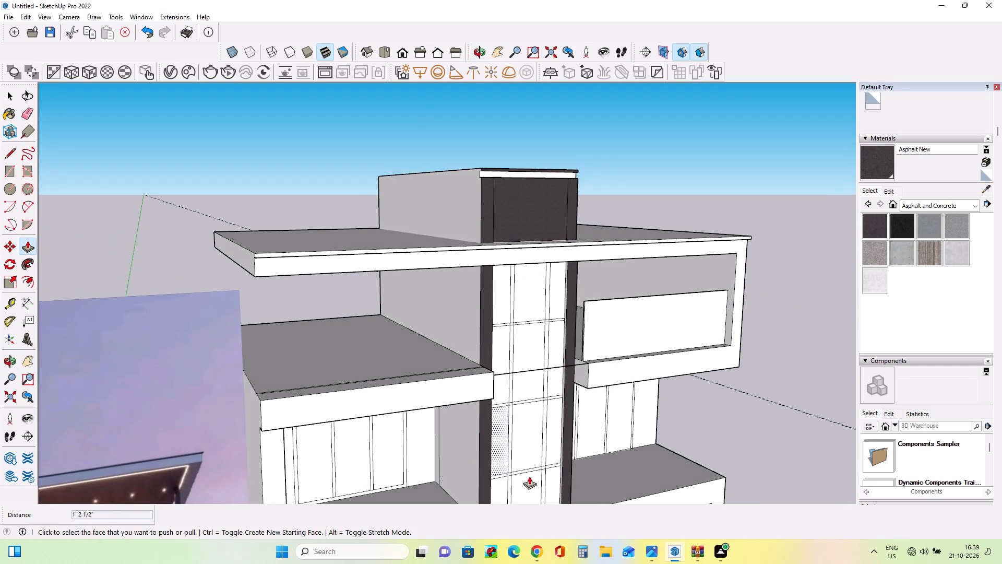
pyautogui.moveTo(562, 480); pyautogui.dragTo(567, 499, button='middle')
pyautogui.moveTo(701, 488); pyautogui.dragTo(702, 500, button='middle')
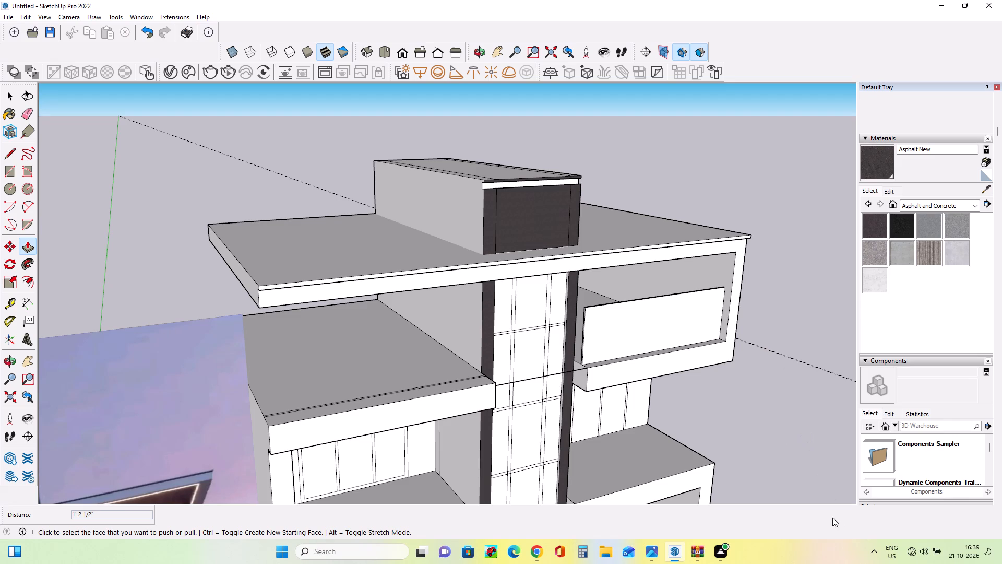
pyautogui.moveTo(873, 501); pyautogui.dragTo(876, 530, button='middle')
pyautogui.moveTo(532, 358); pyautogui.dragTo(562, 396, button='middle')
pyautogui.scroll(2, 499, 395)
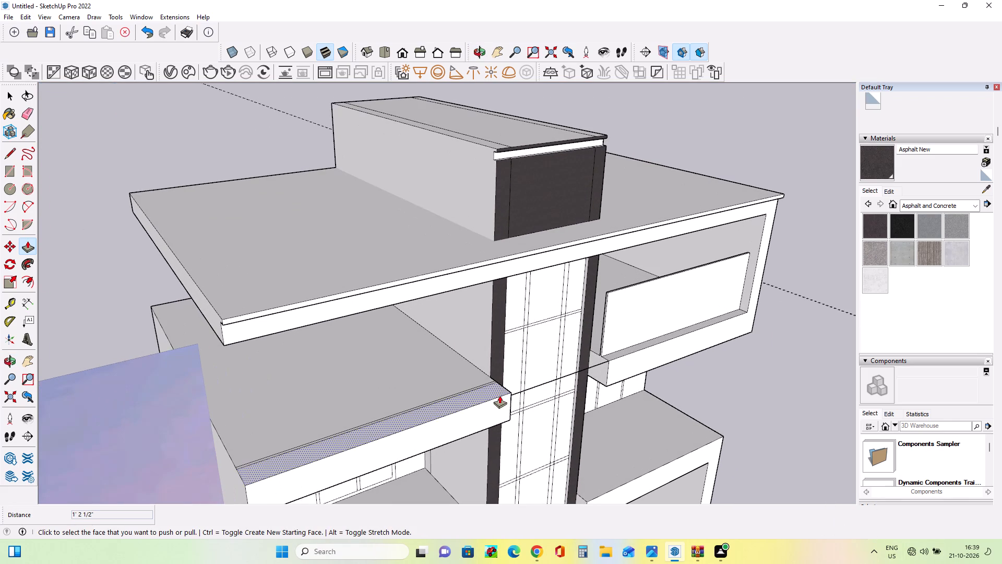
pyautogui.moveTo(506, 402); pyautogui.dragTo(515, 417, button='middle')
pyautogui.scroll(4, 520, 402)
pyautogui.moveTo(523, 403); pyautogui.dragTo(534, 423, button='middle')
pyautogui.middleClick(538, 420)
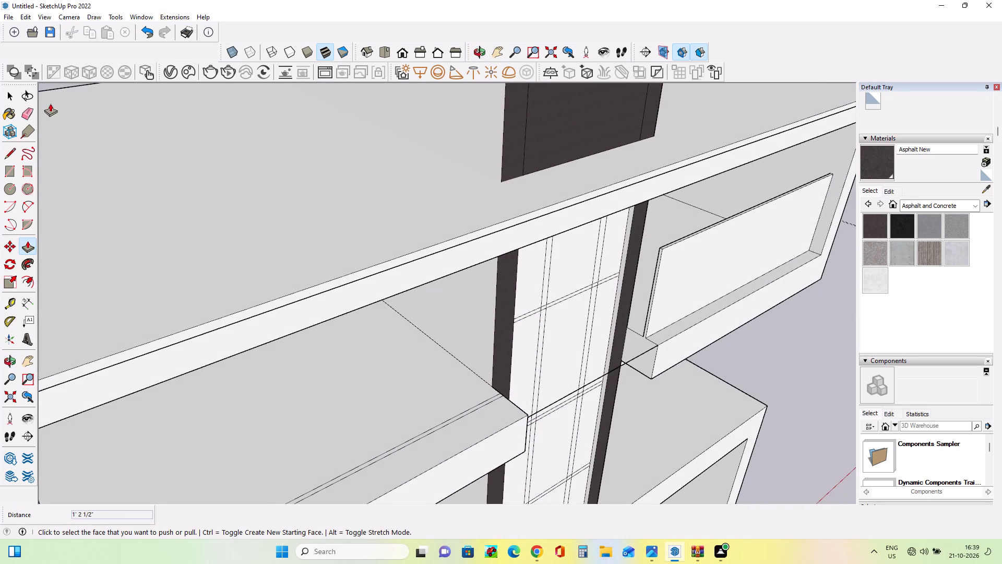
pyautogui.click(27, 106)
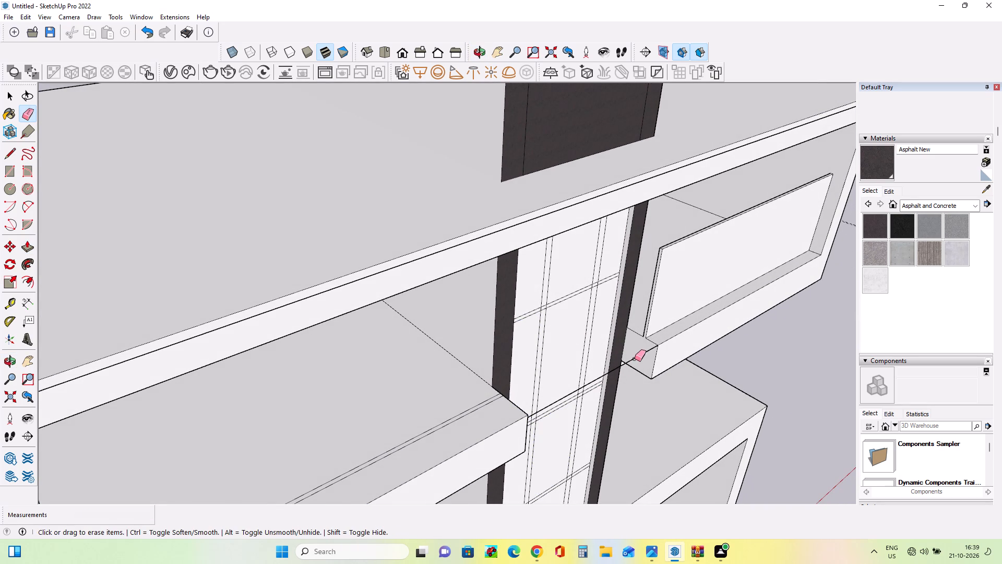
pyautogui.click(635, 359)
# Push/Pull the narrow strip near the open terrace slab's front edge upward into a parapet wall.
pyautogui.moveTo(625, 386); pyautogui.dragTo(515, 345, button='middle')
pyautogui.scroll(-3, 515, 345)
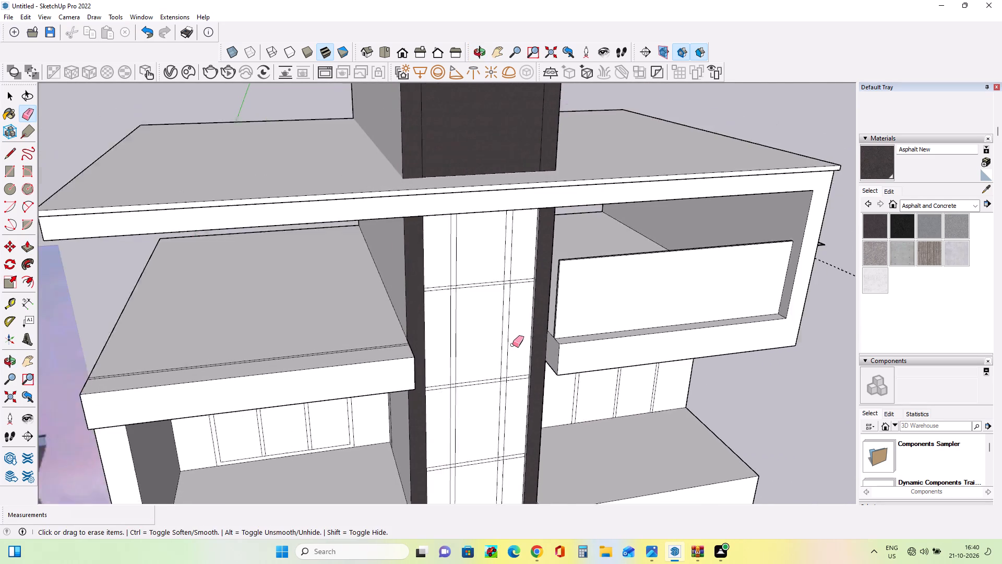
pyautogui.scroll(-2, 512, 345)
pyautogui.moveTo(512, 349); pyautogui.dragTo(521, 376, button='middle')
pyautogui.scroll(3, 395, 395)
pyautogui.moveTo(406, 393); pyautogui.dragTo(453, 406, button='middle')
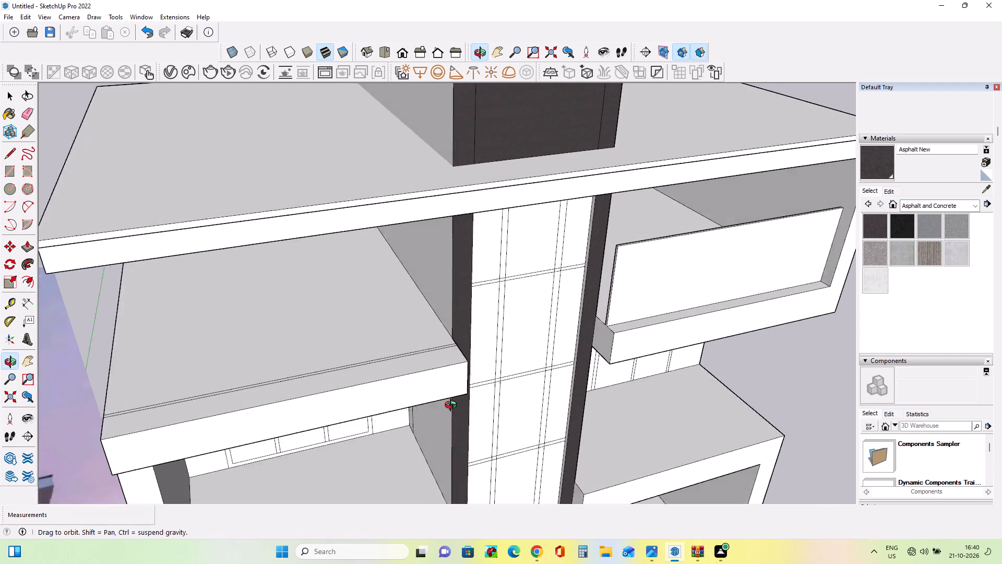
pyautogui.moveTo(453, 406); pyautogui.dragTo(507, 414, button='middle')
pyautogui.moveTo(618, 375); pyautogui.dragTo(624, 380, button='middle')
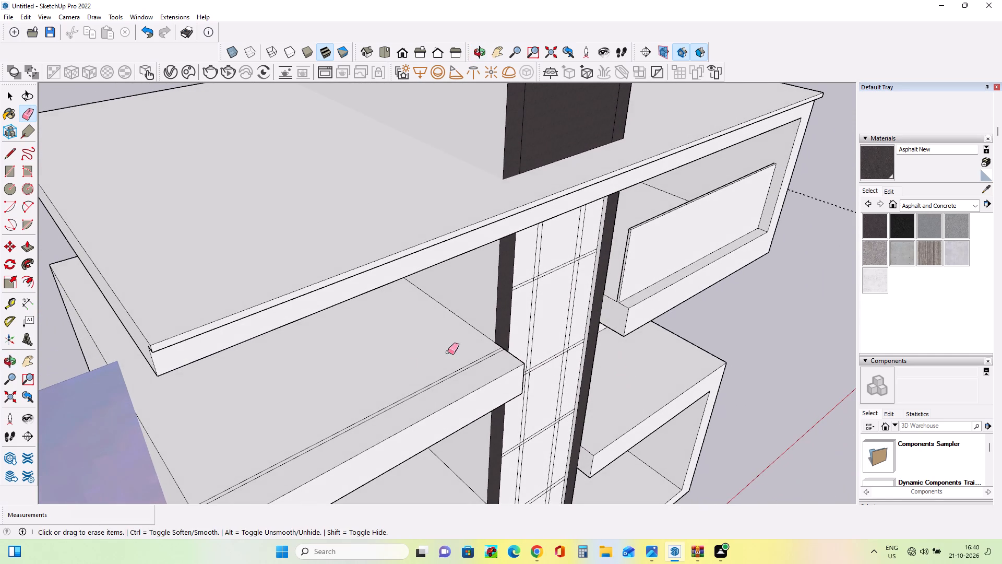
pyautogui.click(28, 249)
pyautogui.scroll(3, 472, 366)
pyautogui.click(474, 363)
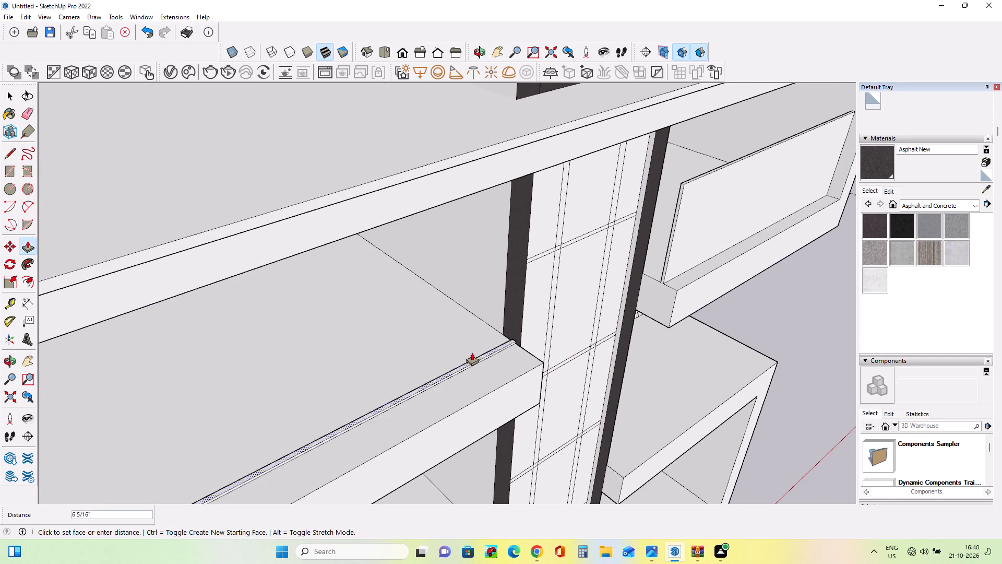
pyautogui.click(467, 263)
# Push/Pull the open terrace parapet wall's front face outward about 1' 7/16".
pyautogui.moveTo(476, 357); pyautogui.dragTo(534, 353, button='middle')
pyautogui.click(508, 354)
pyautogui.moveTo(524, 359); pyautogui.dragTo(538, 363)
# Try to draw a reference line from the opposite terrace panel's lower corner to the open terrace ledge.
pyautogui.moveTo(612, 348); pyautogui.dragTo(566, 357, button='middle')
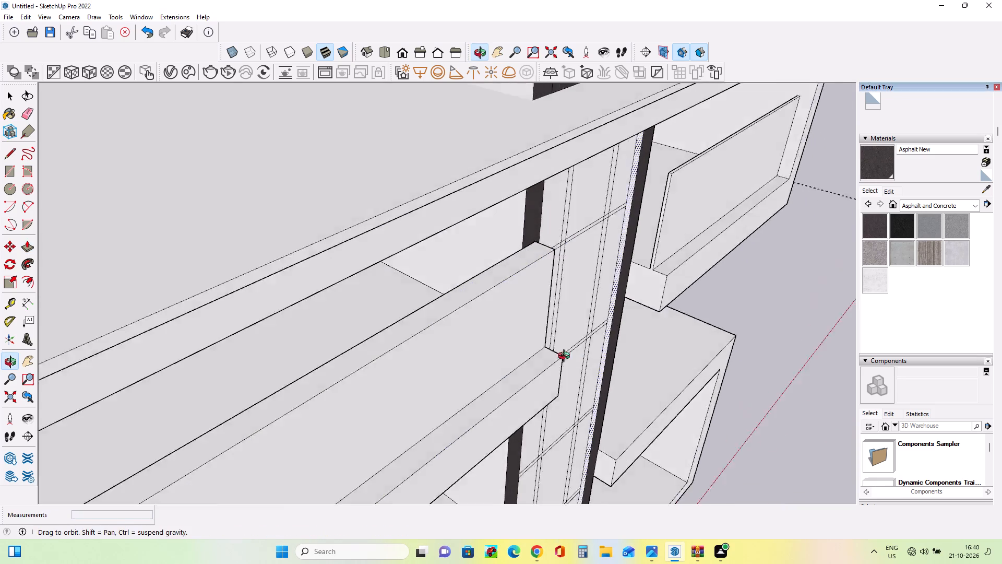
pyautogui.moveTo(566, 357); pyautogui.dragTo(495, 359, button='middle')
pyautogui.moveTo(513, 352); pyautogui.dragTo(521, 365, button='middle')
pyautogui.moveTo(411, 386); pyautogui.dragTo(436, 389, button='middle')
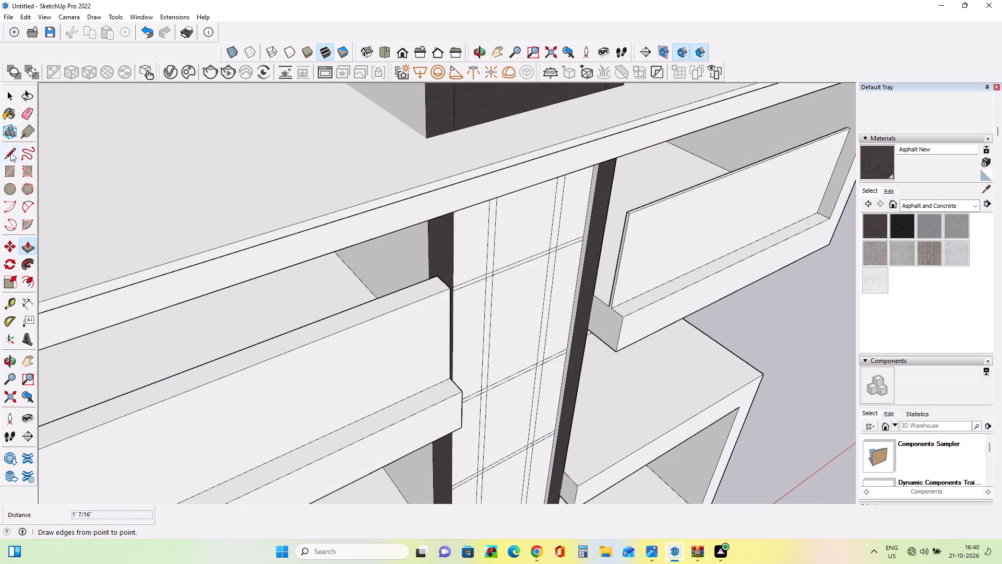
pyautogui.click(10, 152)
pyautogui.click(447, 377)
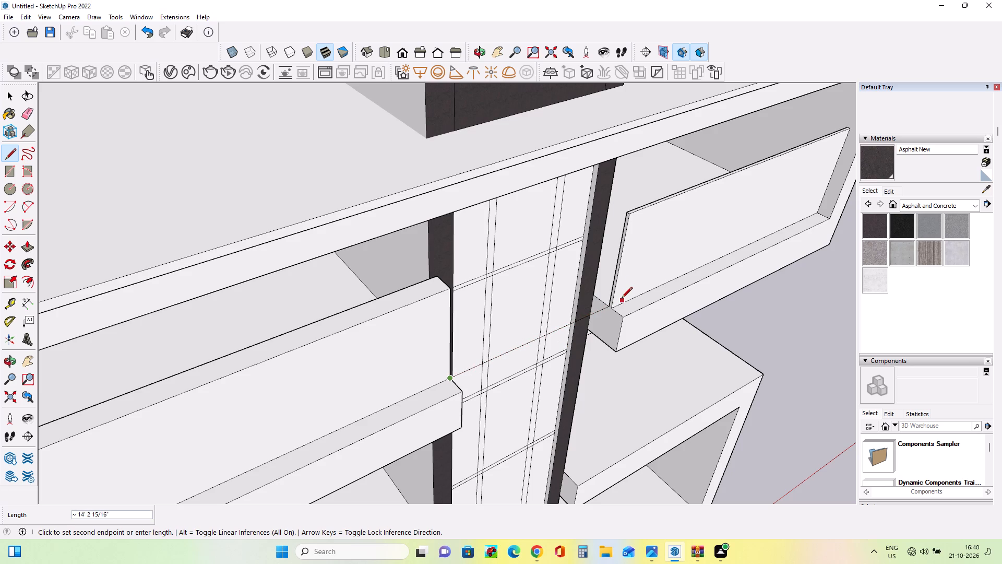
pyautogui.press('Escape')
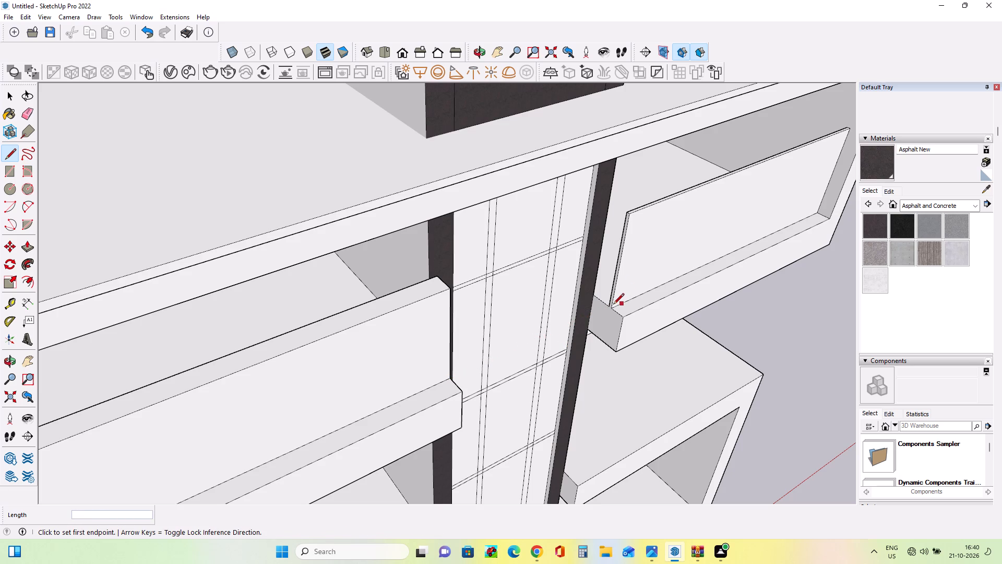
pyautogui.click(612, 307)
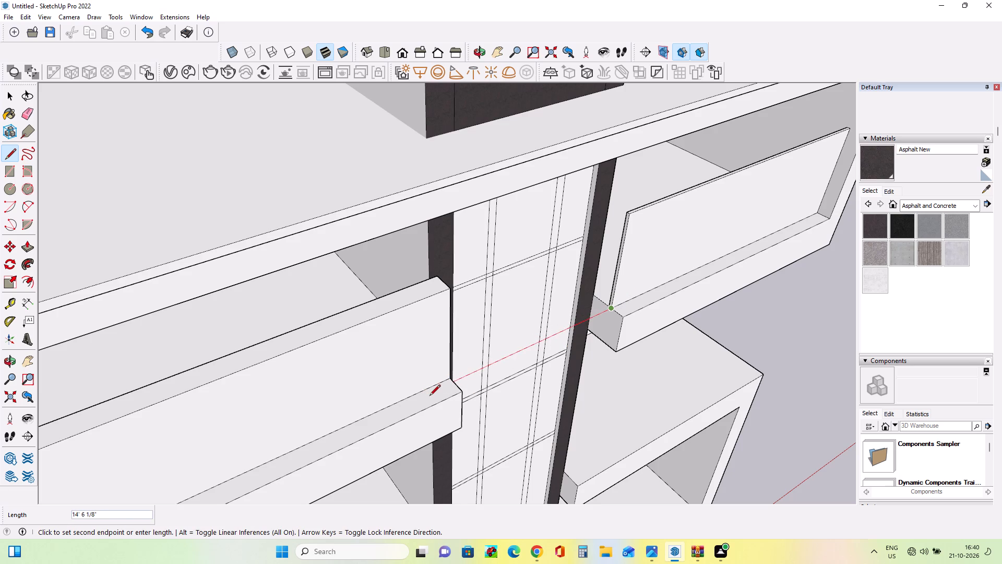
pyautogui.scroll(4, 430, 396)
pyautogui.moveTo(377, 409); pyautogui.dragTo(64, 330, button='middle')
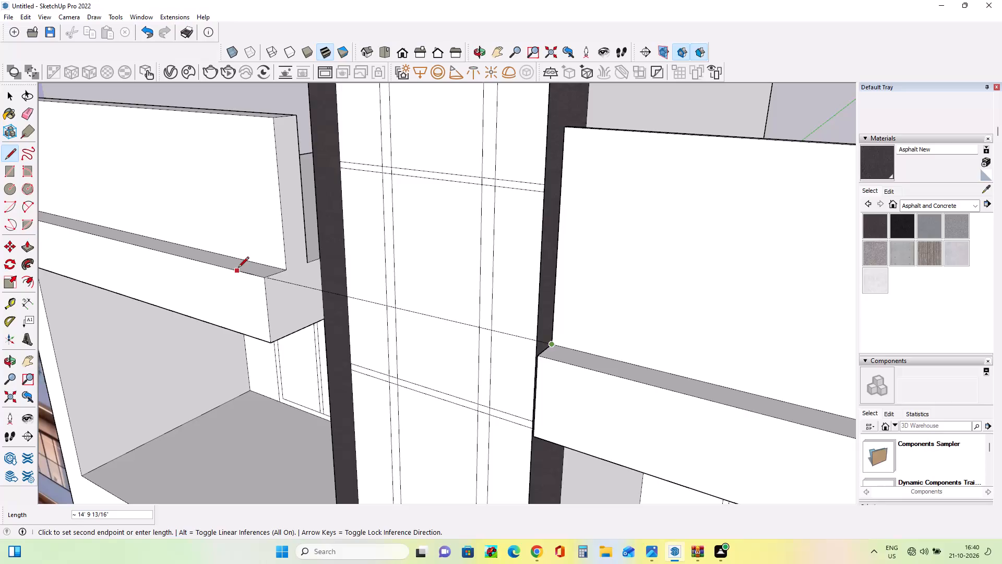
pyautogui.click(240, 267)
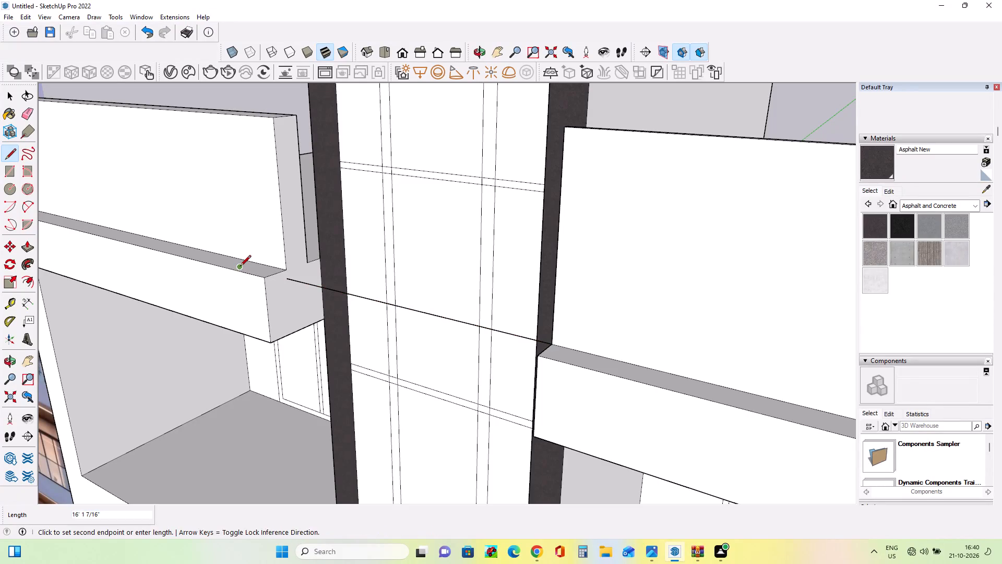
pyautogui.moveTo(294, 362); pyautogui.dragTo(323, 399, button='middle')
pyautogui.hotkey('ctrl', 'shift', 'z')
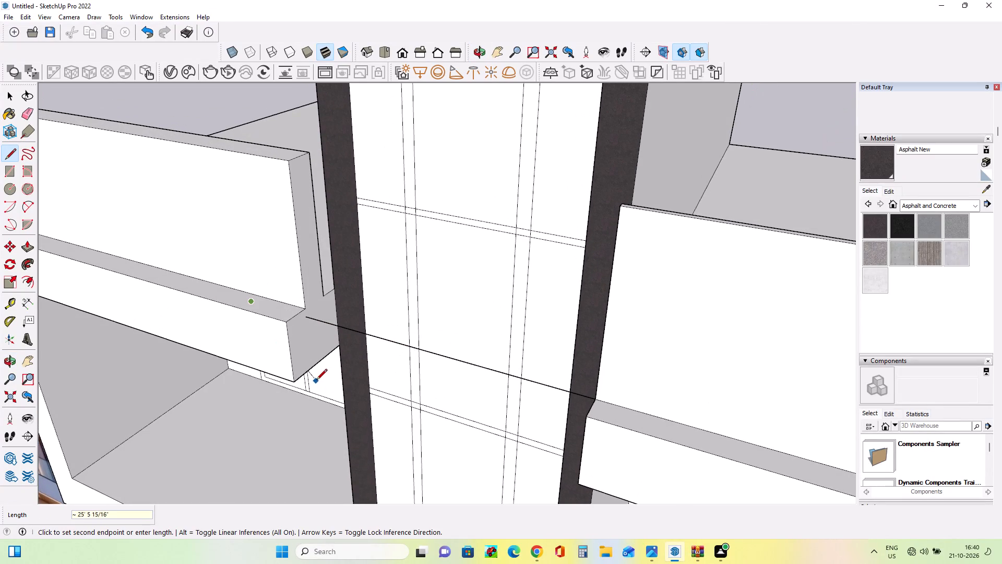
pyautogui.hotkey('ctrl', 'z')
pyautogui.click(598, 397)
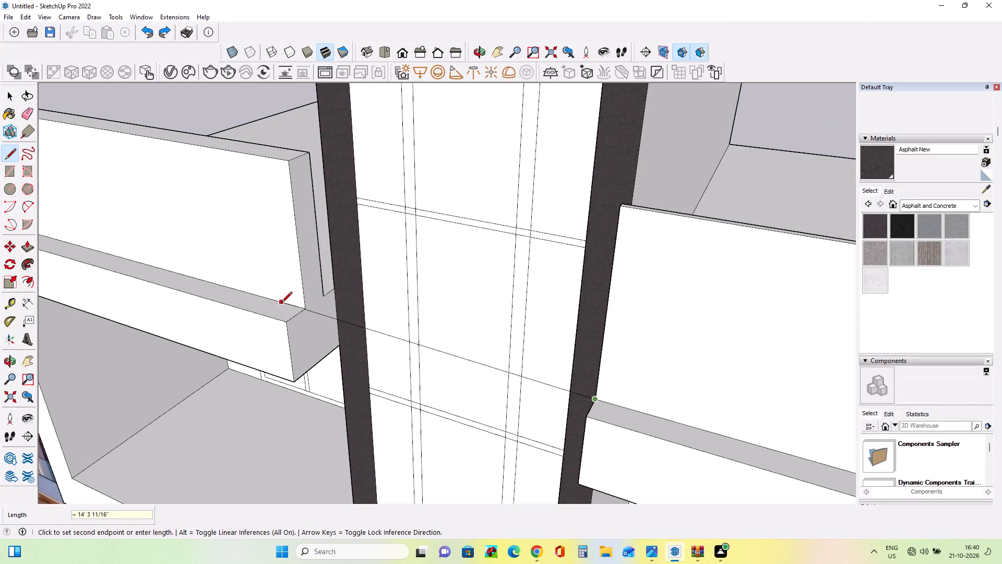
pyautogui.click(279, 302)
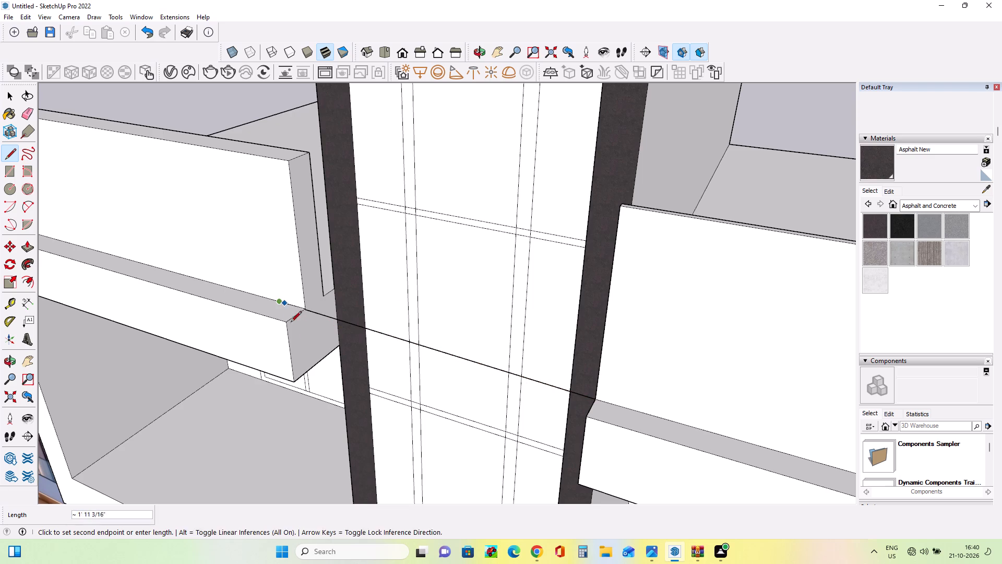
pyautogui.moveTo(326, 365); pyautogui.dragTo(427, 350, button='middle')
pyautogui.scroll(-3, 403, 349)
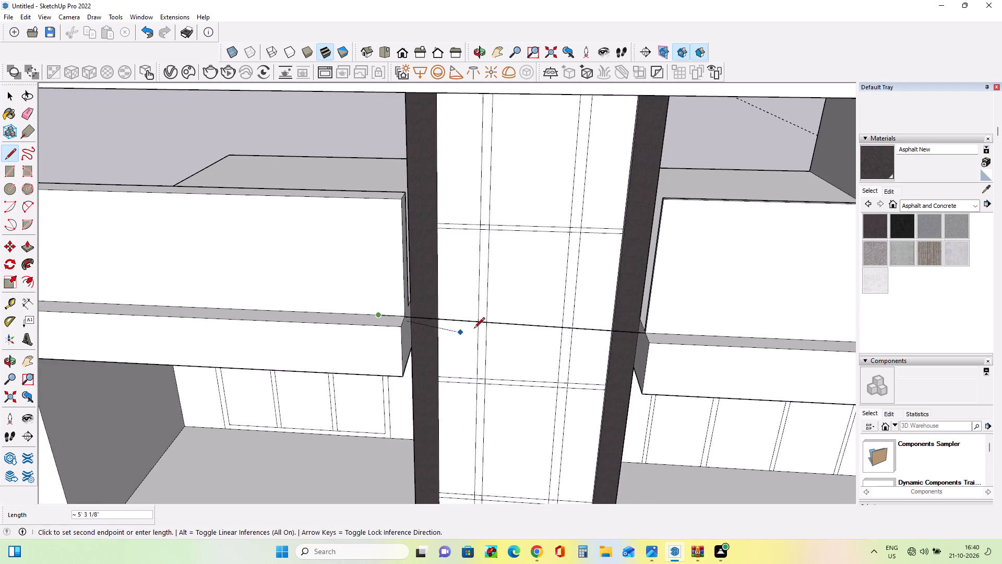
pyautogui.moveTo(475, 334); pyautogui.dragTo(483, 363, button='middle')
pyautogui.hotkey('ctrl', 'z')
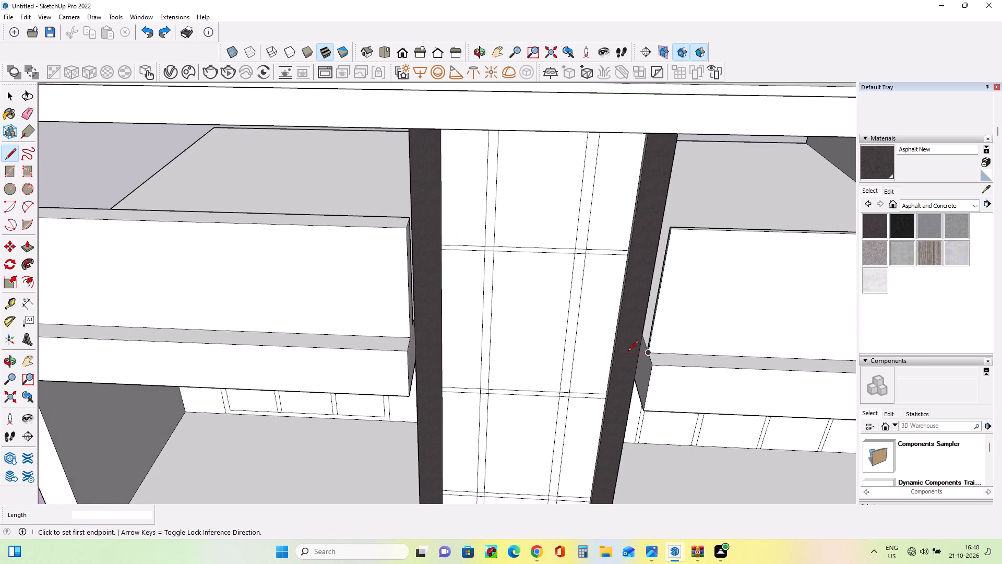
# Draw a reference line about 14' 6" along the red axis from the opposite panel's lower corner to the open terrace ledge.
pyautogui.click(651, 354)
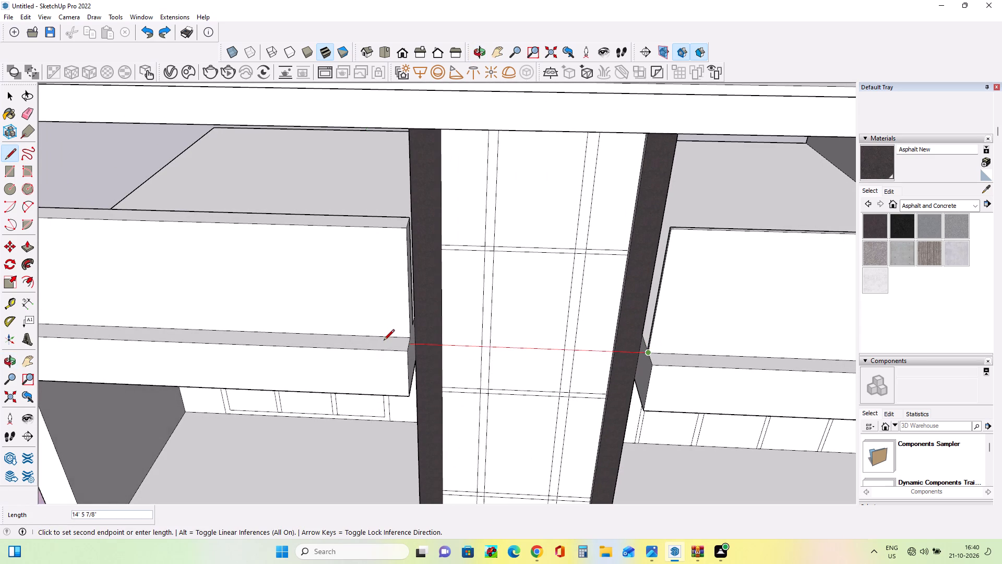
pyautogui.click(384, 341)
pyautogui.moveTo(435, 397); pyautogui.dragTo(514, 444, button='middle')
pyautogui.scroll(4, 467, 387)
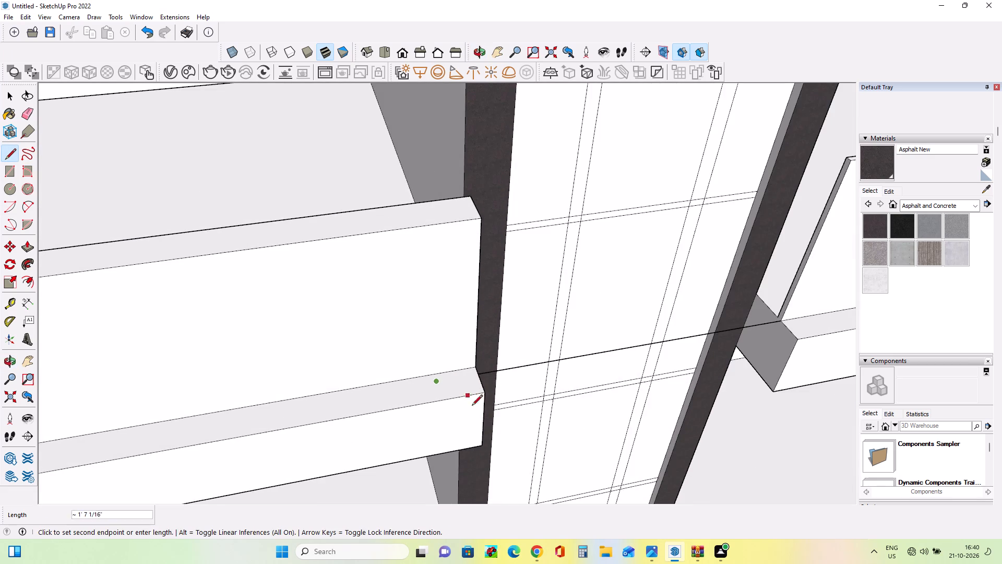
pyautogui.moveTo(472, 407); pyautogui.dragTo(475, 415, button='middle')
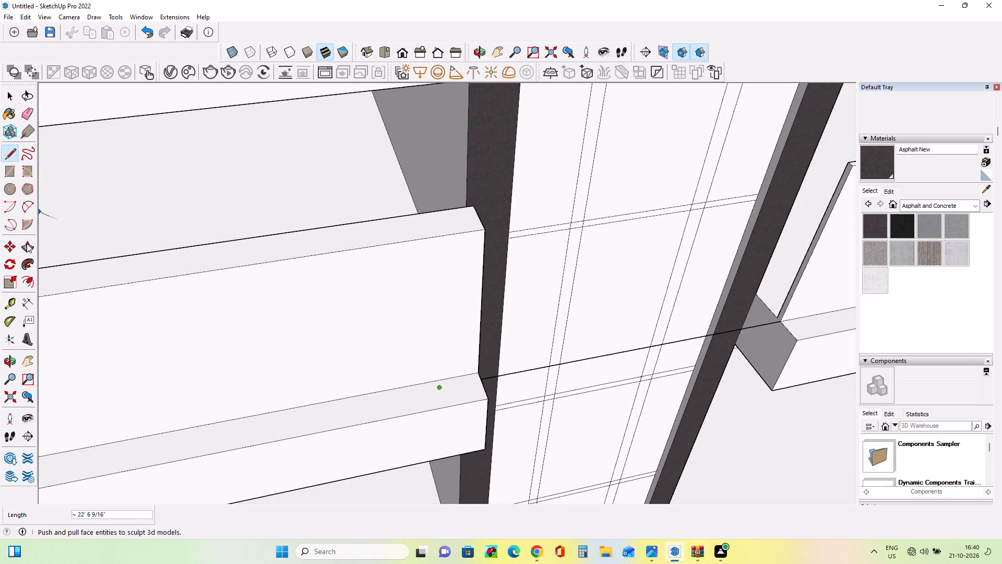
pyautogui.press('space')
# Push/Pull the open terrace parapet wall's front face by about 4 7/8" to the reference line.
pyautogui.click(27, 245)
pyautogui.click(364, 385)
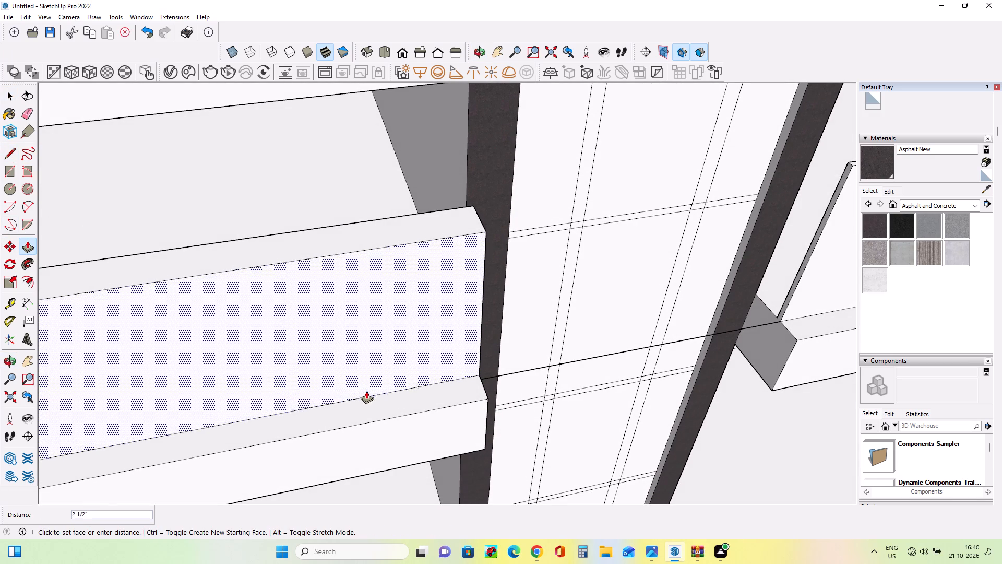
pyautogui.click(367, 393)
# Push/Pull the parapet wall's inner face about 1' 3 15/16" toward the front to thin the wall.
pyautogui.moveTo(446, 420); pyautogui.dragTo(589, 368, button='middle')
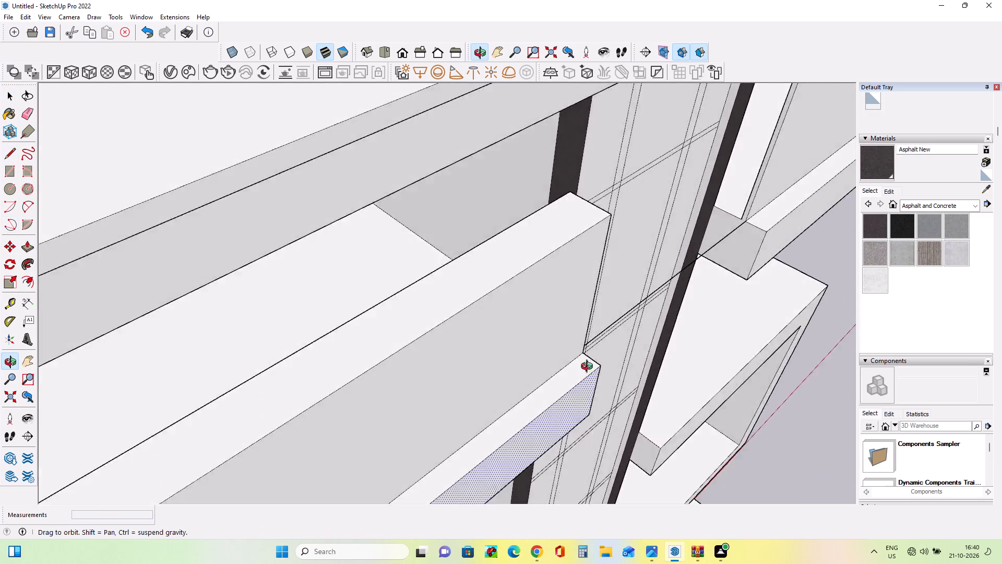
pyautogui.moveTo(589, 368); pyautogui.dragTo(595, 356, button='middle')
pyautogui.scroll(-4, 595, 356)
pyautogui.scroll(-3, 479, 347)
pyautogui.moveTo(186, 417); pyautogui.dragTo(423, 408, button='middle')
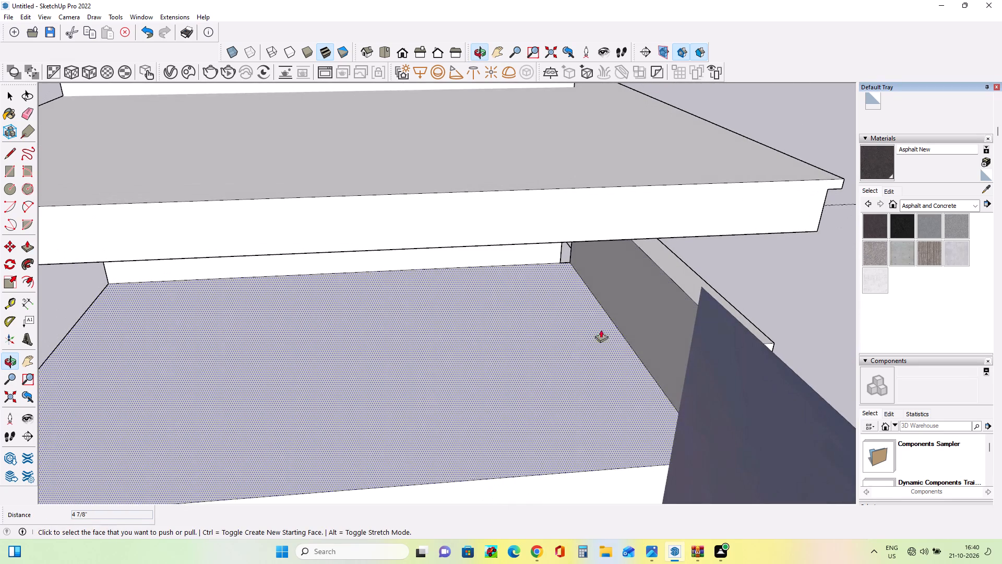
pyautogui.click(671, 316)
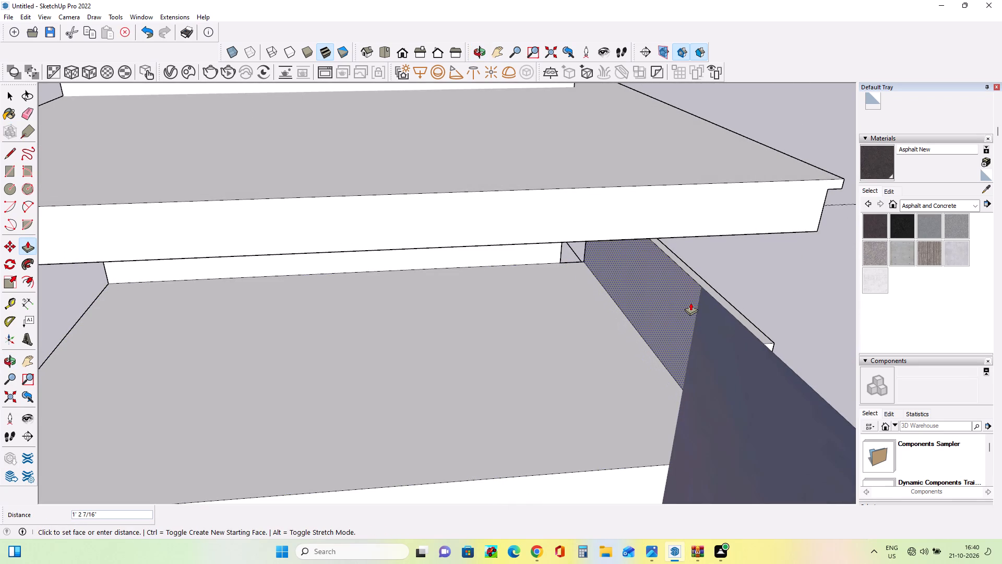
pyautogui.click(693, 301)
# Erase the reference line crossing the glazed column between the two top-floor terrace parapets.
pyautogui.scroll(-7, 401, 303)
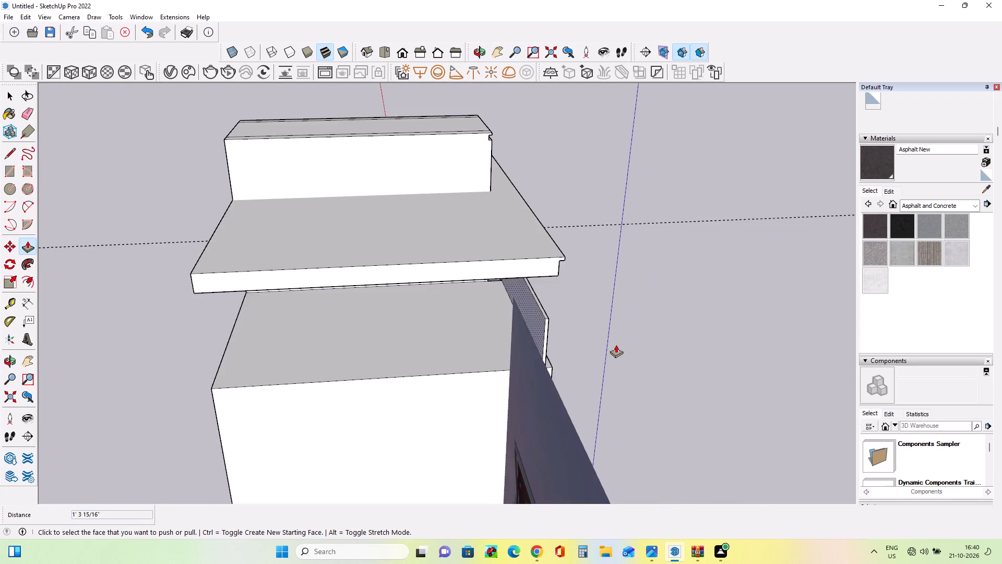
pyautogui.moveTo(615, 345); pyautogui.dragTo(317, 336, button='middle')
pyautogui.scroll(3, 458, 285)
pyautogui.moveTo(503, 302); pyautogui.dragTo(427, 322, button='middle')
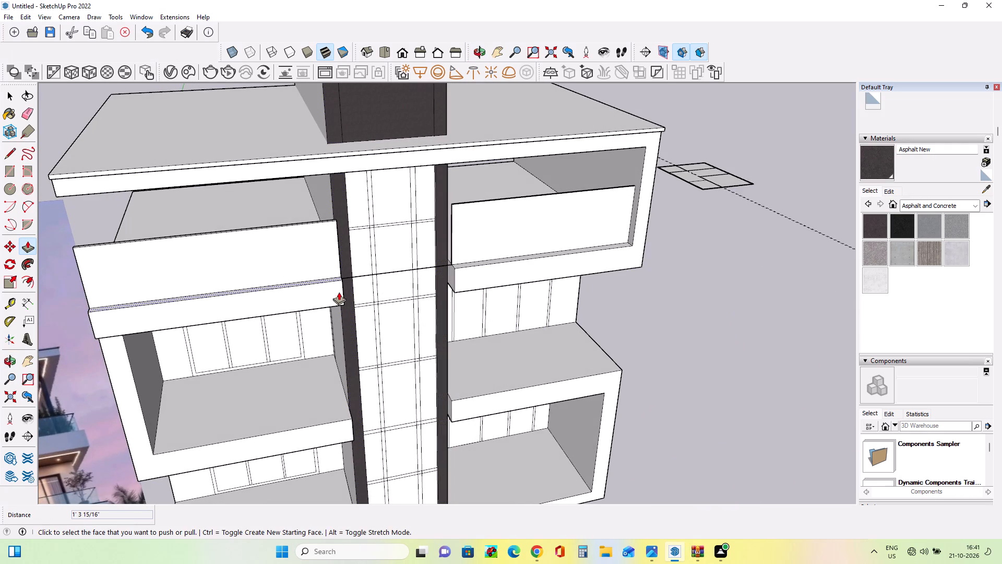
pyautogui.moveTo(351, 310); pyautogui.dragTo(351, 332, button='middle')
pyautogui.moveTo(391, 361); pyautogui.dragTo(390, 371, button='middle')
pyautogui.moveTo(328, 318); pyautogui.dragTo(335, 327, button='middle')
pyautogui.moveTo(359, 328); pyautogui.dragTo(360, 334, button='middle')
pyautogui.moveTo(470, 381); pyautogui.dragTo(470, 391, button='middle')
pyautogui.scroll(3, 360, 330)
pyautogui.click(24, 108)
pyautogui.scroll(3, 399, 258)
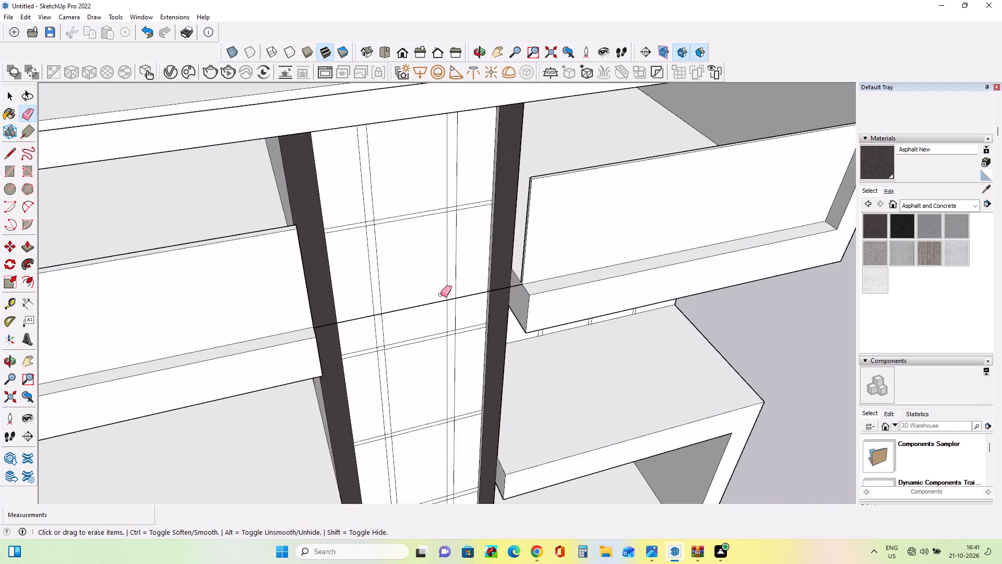
pyautogui.scroll(1, 440, 295)
pyautogui.click(453, 300)
# Examine the building's top-floor terraces, roof slab and side from several angles and compare the facade with the reference photo.
pyautogui.moveTo(545, 281); pyautogui.dragTo(550, 286, button='middle')
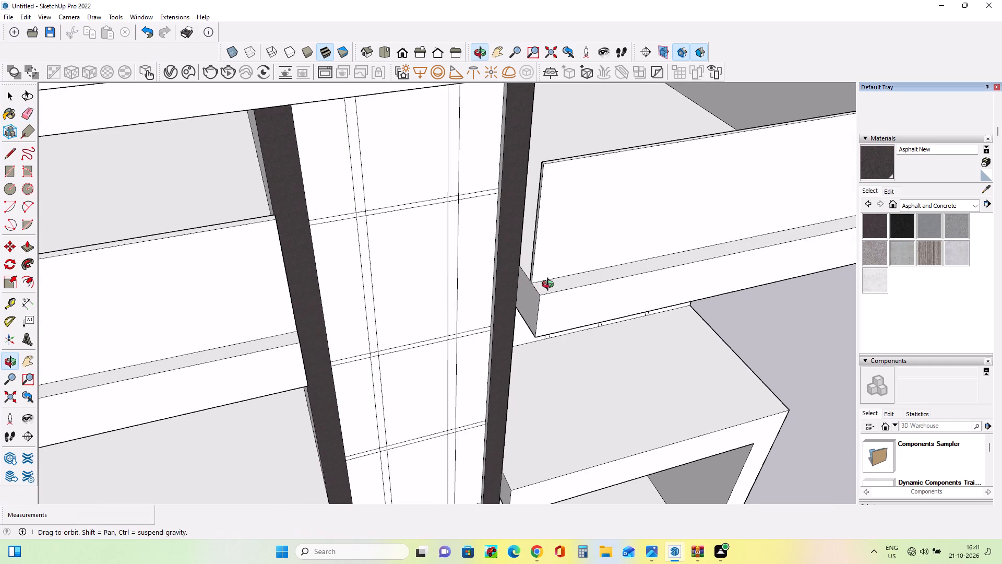
pyautogui.moveTo(550, 286); pyautogui.dragTo(552, 289, button='middle')
pyautogui.scroll(-15, 546, 288)
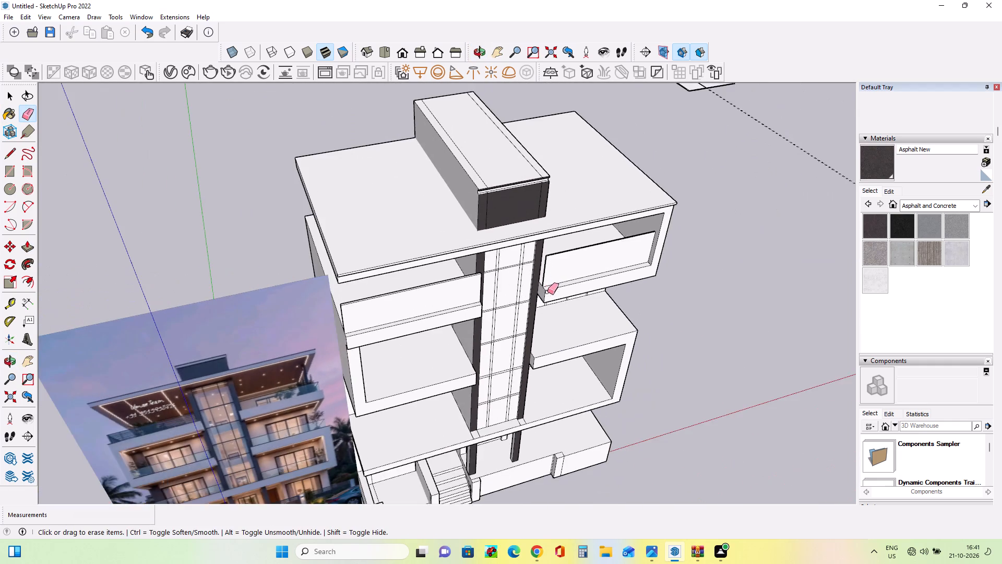
pyautogui.moveTo(551, 312); pyautogui.dragTo(737, 285, button='middle')
pyautogui.moveTo(687, 337); pyautogui.dragTo(589, 331, button='middle')
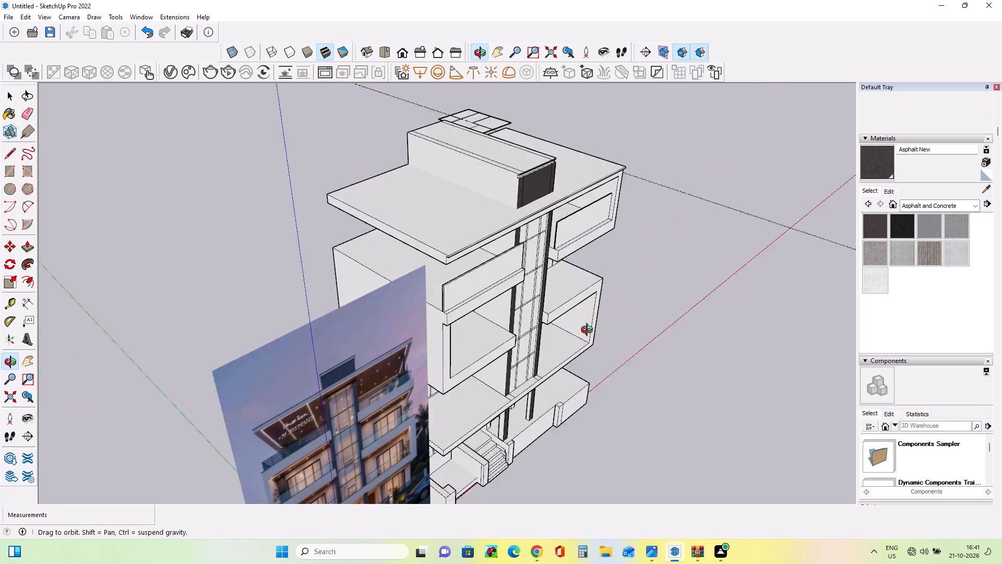
pyautogui.moveTo(589, 331); pyautogui.dragTo(570, 333, button='middle')
pyautogui.moveTo(569, 334); pyautogui.dragTo(569, 343, button='middle')
pyautogui.moveTo(472, 277); pyautogui.dragTo(493, 302, button='middle')
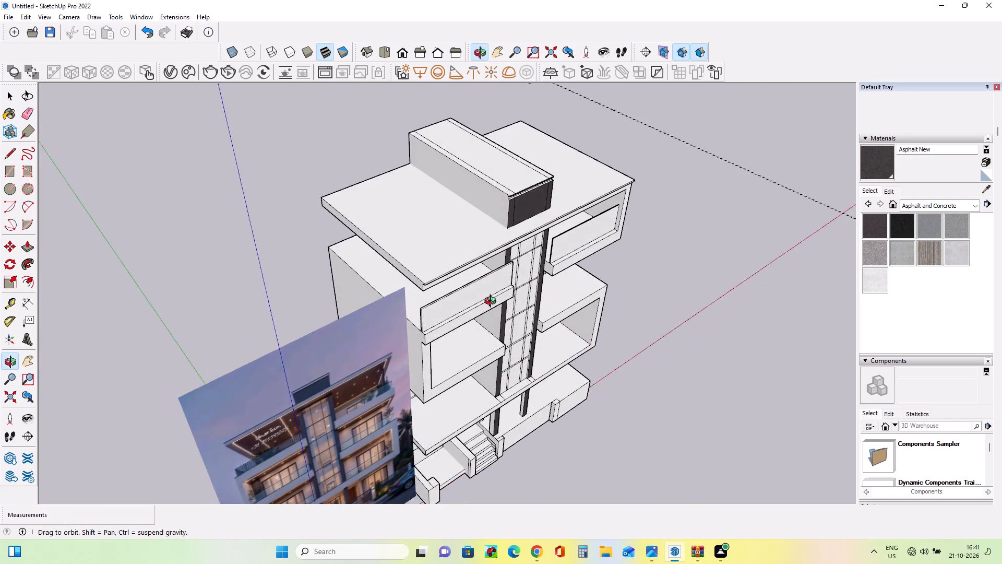
pyautogui.moveTo(493, 302); pyautogui.dragTo(702, 266, button='middle')
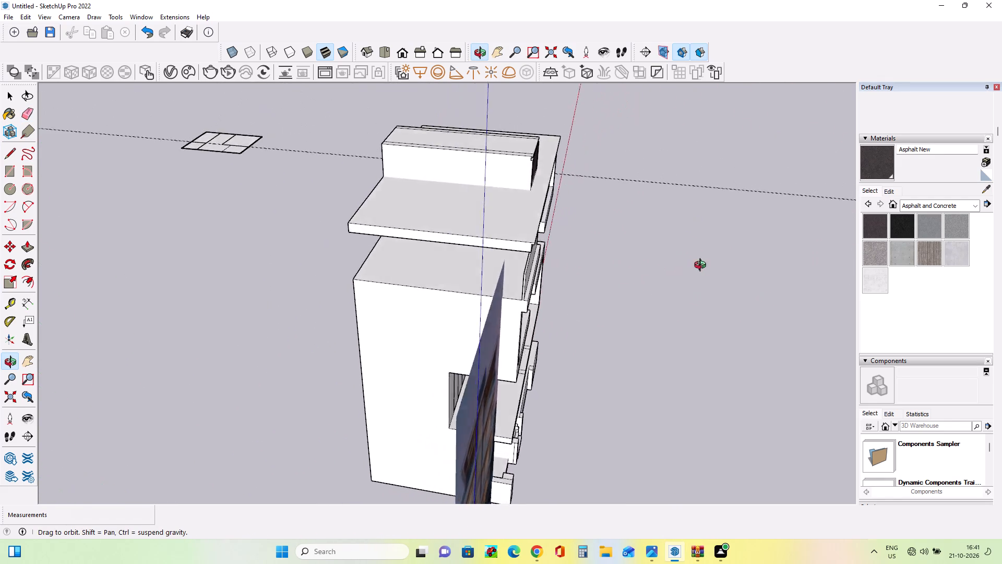
pyautogui.moveTo(702, 266); pyautogui.dragTo(738, 273, button='middle')
pyautogui.moveTo(339, 177); pyautogui.dragTo(344, 200, button='middle')
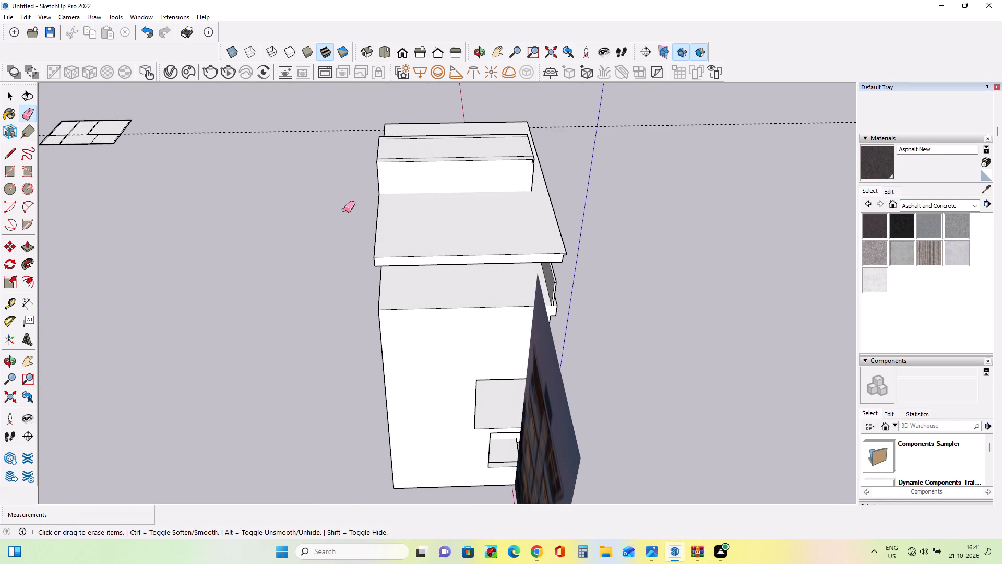
pyautogui.moveTo(347, 238); pyautogui.dragTo(221, 218, button='middle')
pyautogui.moveTo(332, 205); pyautogui.dragTo(331, 220, button='middle')
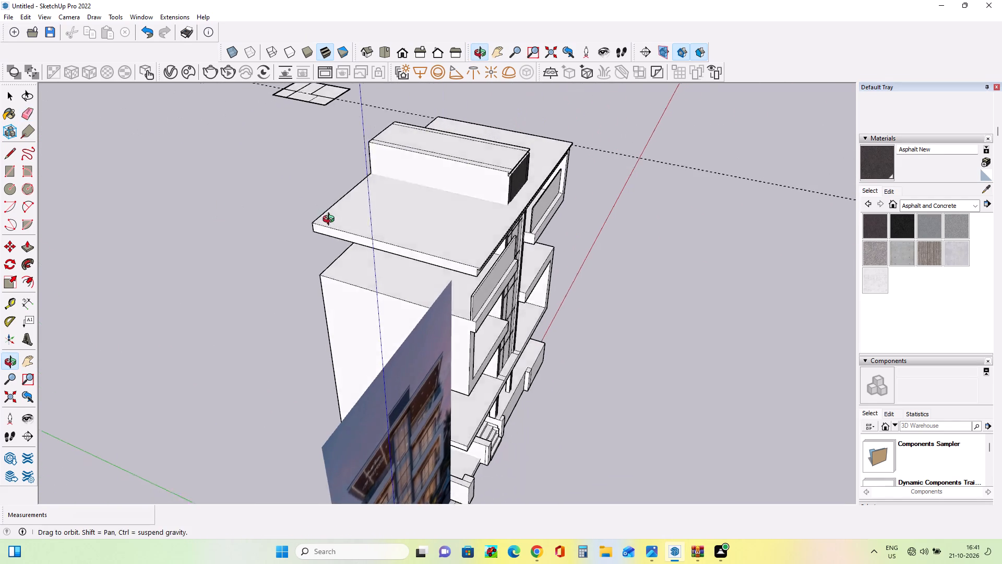
pyautogui.moveTo(331, 220); pyautogui.dragTo(330, 221, button='middle')
pyautogui.moveTo(330, 215); pyautogui.dragTo(344, 227, button='middle')
pyautogui.moveTo(318, 210); pyautogui.dragTo(141, 118, button='middle')
pyautogui.moveTo(432, 264); pyautogui.dragTo(307, 222, button='middle')
pyautogui.scroll(2, 471, 250)
pyautogui.moveTo(472, 250); pyautogui.dragTo(475, 264, button='middle')
pyautogui.moveTo(527, 221); pyautogui.dragTo(533, 245, button='middle')
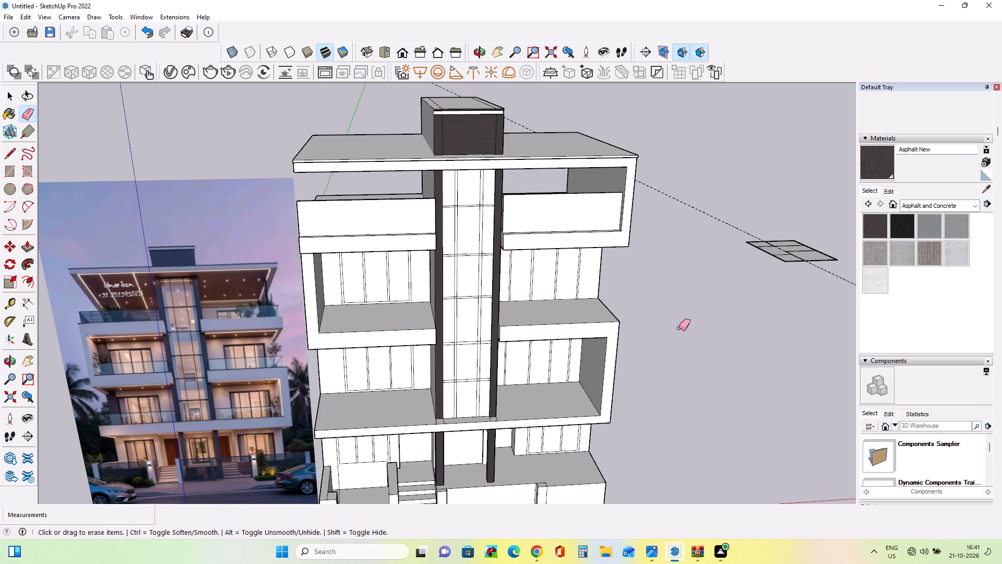
pyautogui.moveTo(366, 381); pyautogui.dragTo(548, 364, button='middle')
pyautogui.moveTo(520, 374); pyautogui.dragTo(527, 405, button='middle')
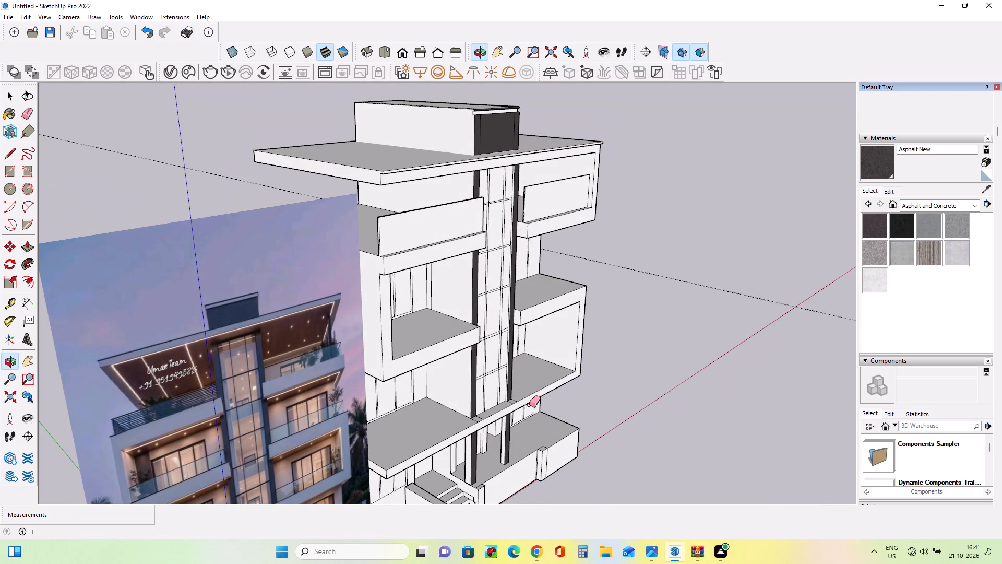
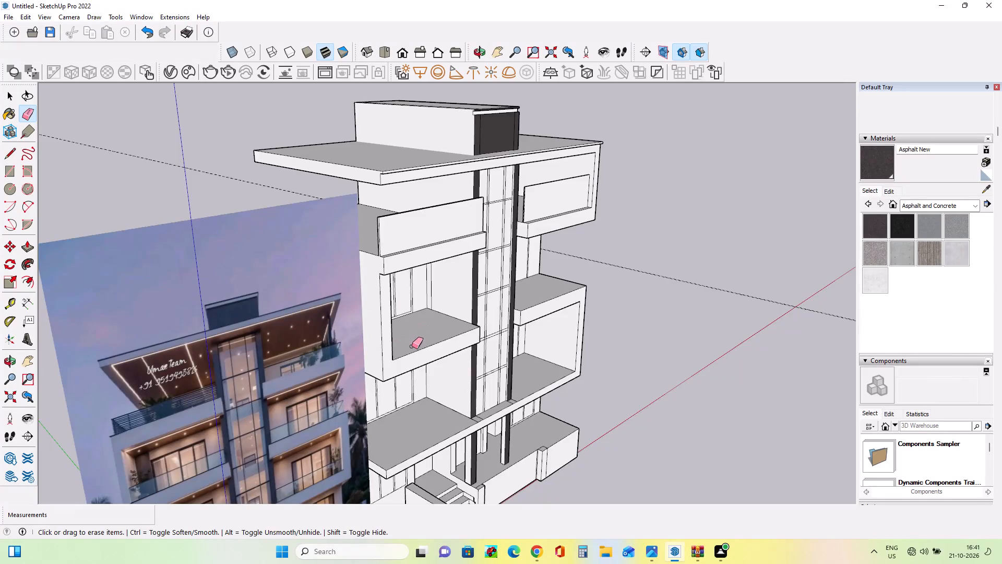
# Move the reference photo away from the building to clear the outer side edge of the top-floor terrace.
pyautogui.moveTo(413, 351); pyautogui.dragTo(426, 375, button='middle')
pyautogui.scroll(2, 368, 272)
pyautogui.moveTo(372, 283); pyautogui.dragTo(371, 231, button='middle')
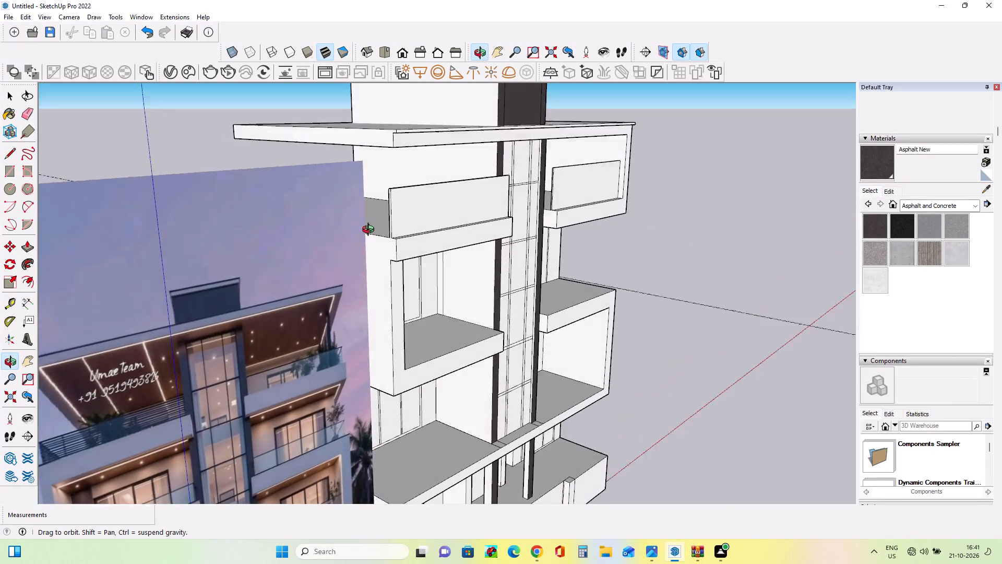
pyautogui.moveTo(371, 231); pyautogui.dragTo(371, 228, button='middle')
pyautogui.scroll(-2, 390, 260)
pyautogui.moveTo(403, 278); pyautogui.dragTo(623, 380, button='middle')
pyautogui.scroll(-1, 623, 381)
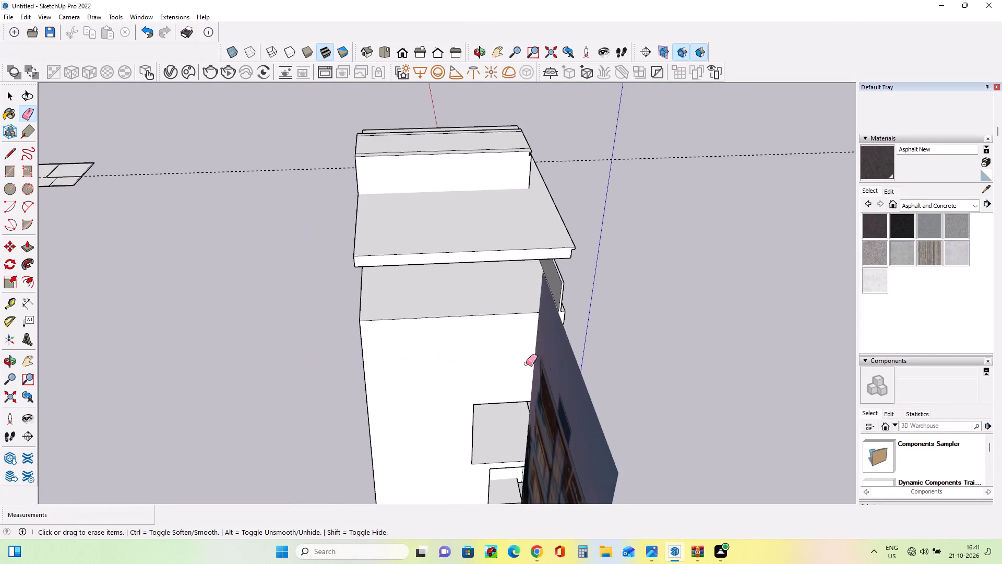
pyautogui.scroll(3, 500, 347)
pyautogui.moveTo(549, 320); pyautogui.dragTo(654, 325, button='middle')
pyautogui.scroll(4, 605, 263)
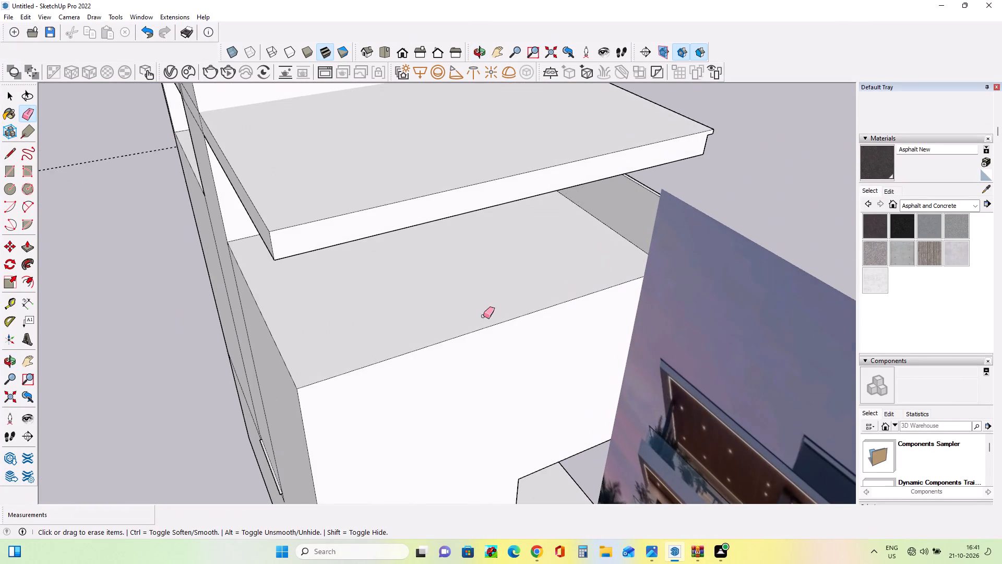
pyautogui.moveTo(490, 324); pyautogui.dragTo(595, 334, button='middle')
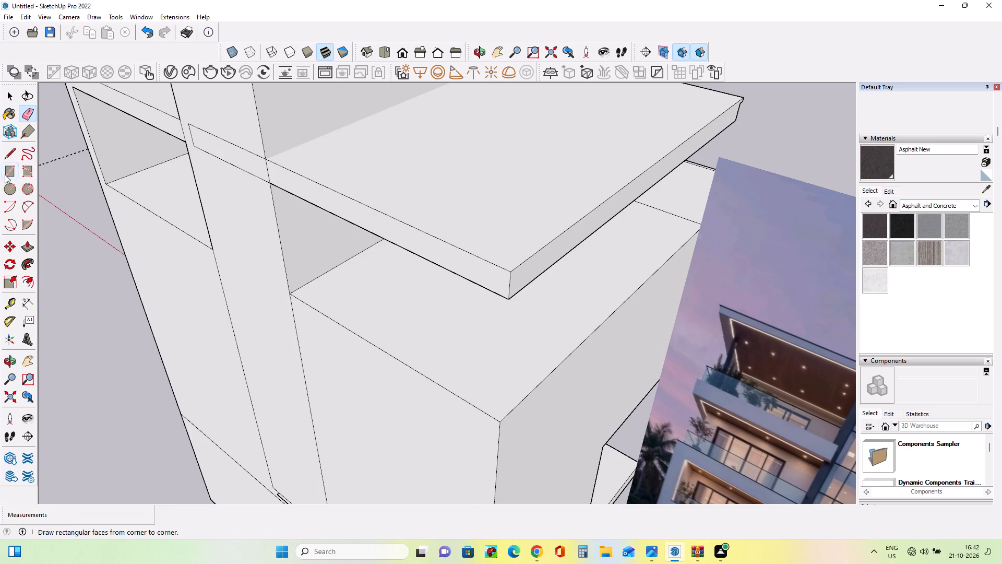
pyautogui.click(5, 174)
pyautogui.moveTo(492, 363); pyautogui.dragTo(439, 302, button='middle')
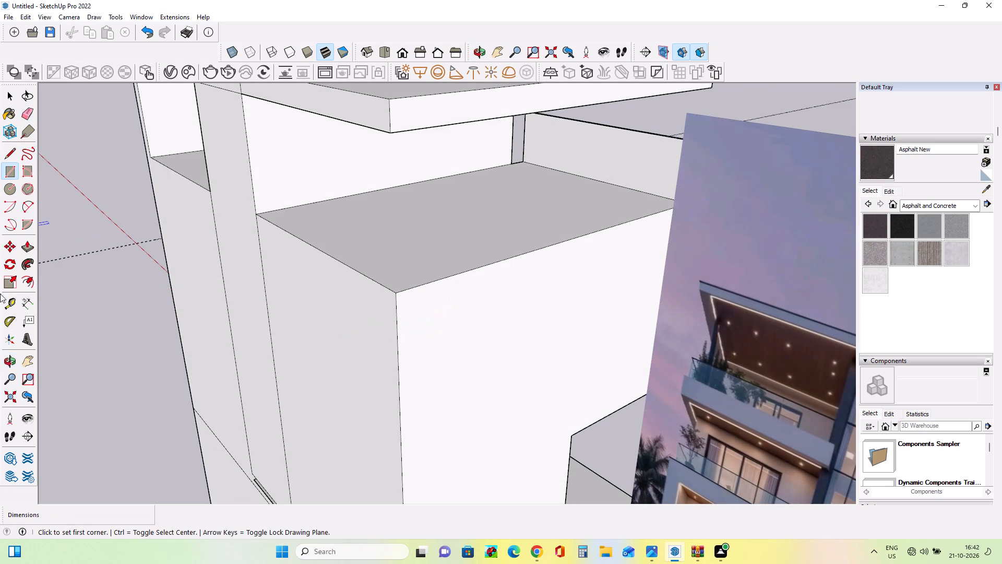
pyautogui.click(10, 239)
pyautogui.moveTo(713, 373); pyautogui.dragTo(805, 403)
# Draw a narrow rectangle about 38' 4" long on the top-floor terrace floor, along its open side edge behind the front parapet.
pyautogui.click(12, 174)
pyautogui.moveTo(405, 416); pyautogui.dragTo(420, 456, button='middle')
pyautogui.scroll(3, 641, 274)
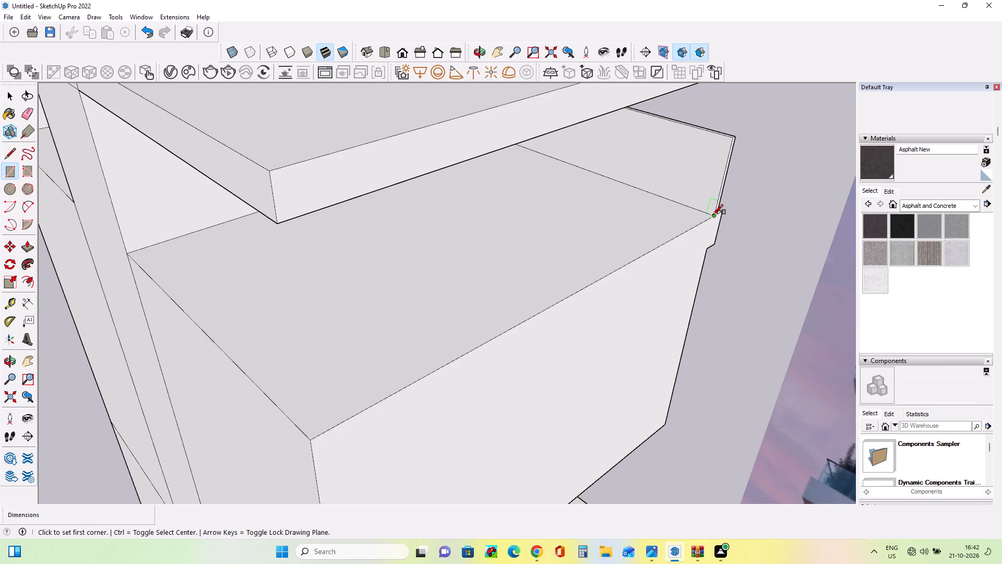
pyautogui.click(713, 215)
pyautogui.scroll(3, 291, 460)
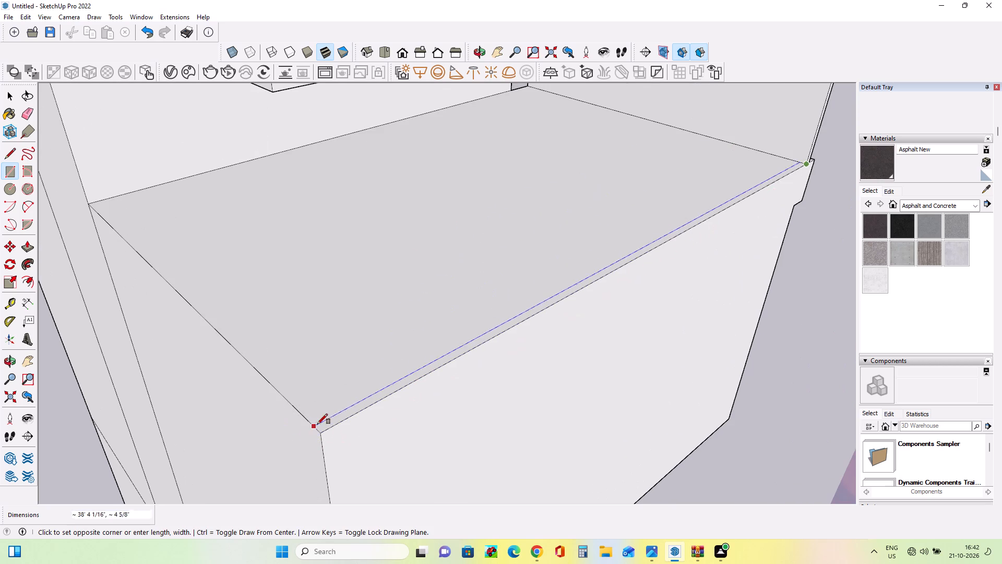
pyautogui.scroll(3, 317, 426)
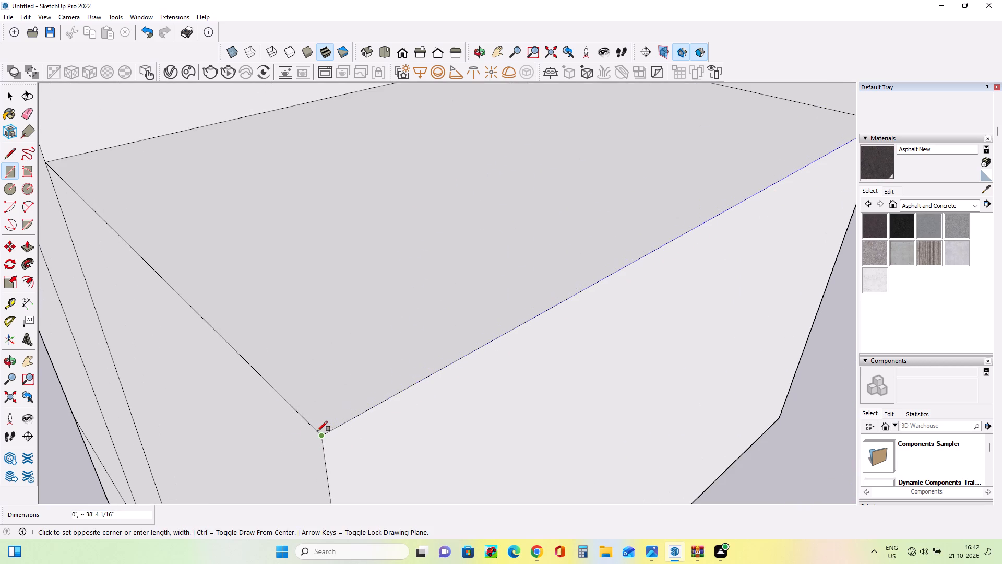
pyautogui.scroll(7, 317, 431)
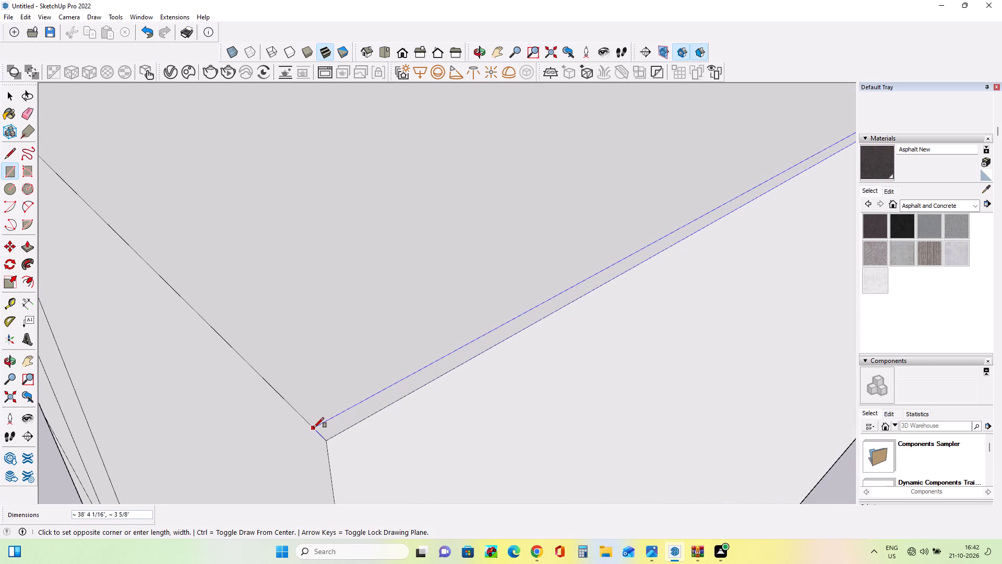
pyautogui.click(316, 434)
# Push/Pull the narrow side strip up about 2' 2 3/4" to form the terrace's side parapet wall.
pyautogui.moveTo(232, 436); pyautogui.dragTo(266, 433, button='middle')
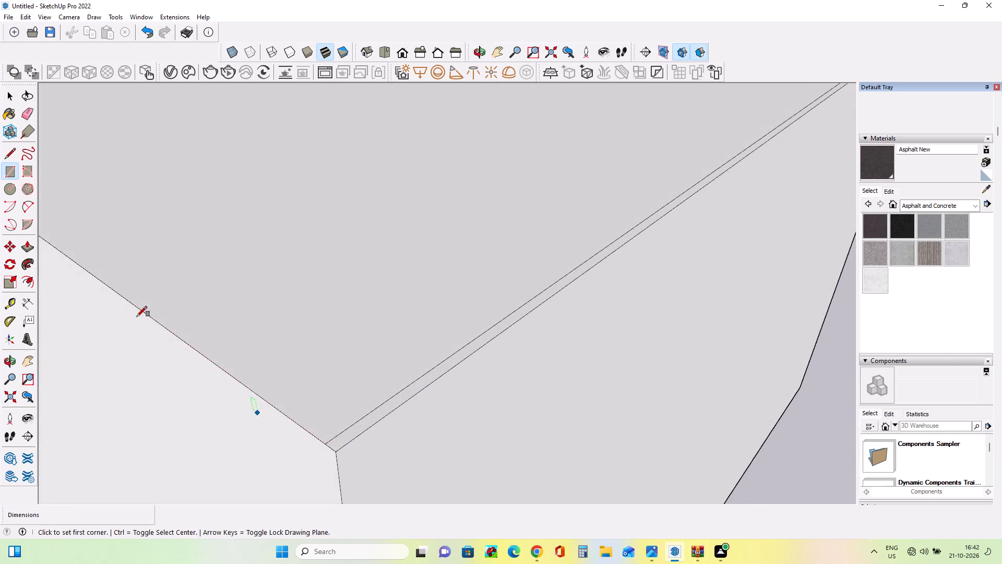
pyautogui.click(25, 250)
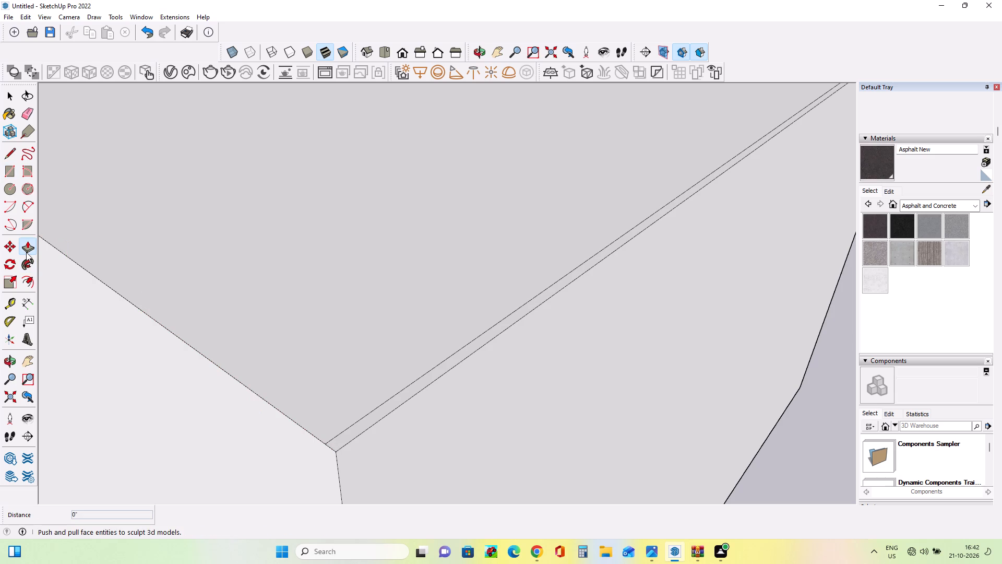
pyautogui.moveTo(257, 360); pyautogui.dragTo(266, 376, button='middle')
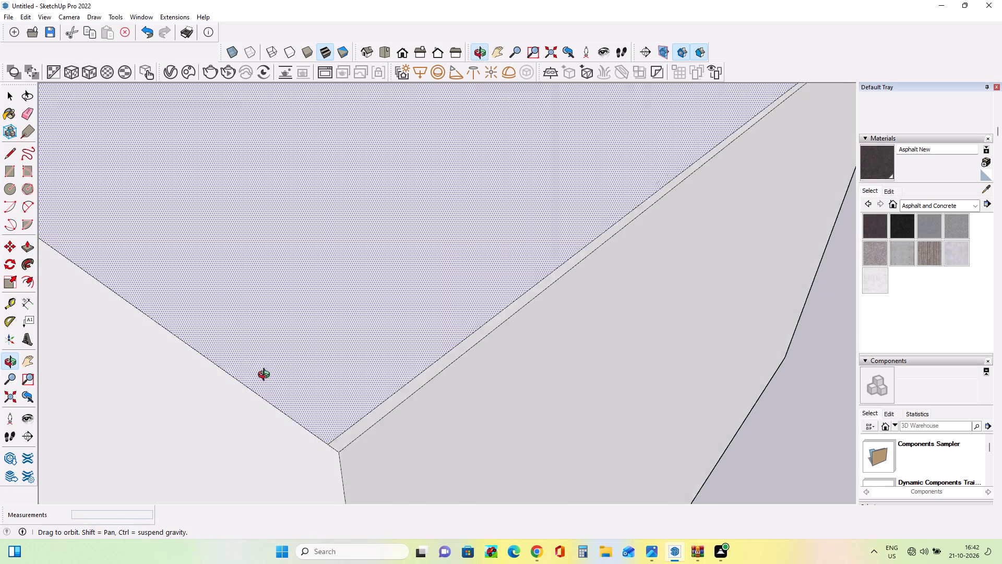
pyautogui.moveTo(266, 376); pyautogui.dragTo(266, 377, button='middle')
pyautogui.click(342, 440)
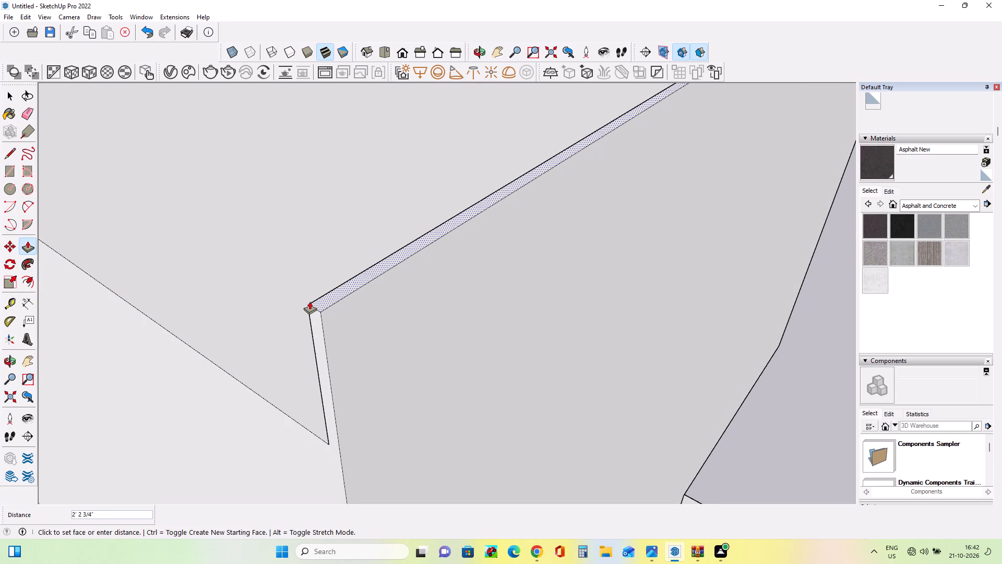
pyautogui.click(309, 301)
# Push/Pull the side parapet's top face up to the top corner of the front parapet.
pyautogui.scroll(-10, 213, 351)
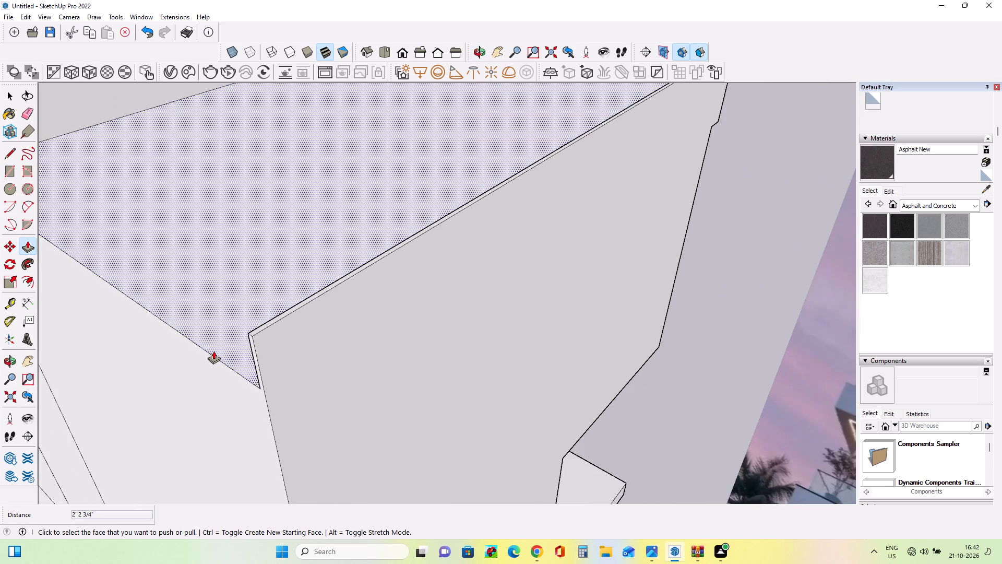
pyautogui.scroll(-8, 213, 351)
pyautogui.moveTo(555, 283); pyautogui.dragTo(396, 318, button='middle')
pyautogui.scroll(6, 394, 209)
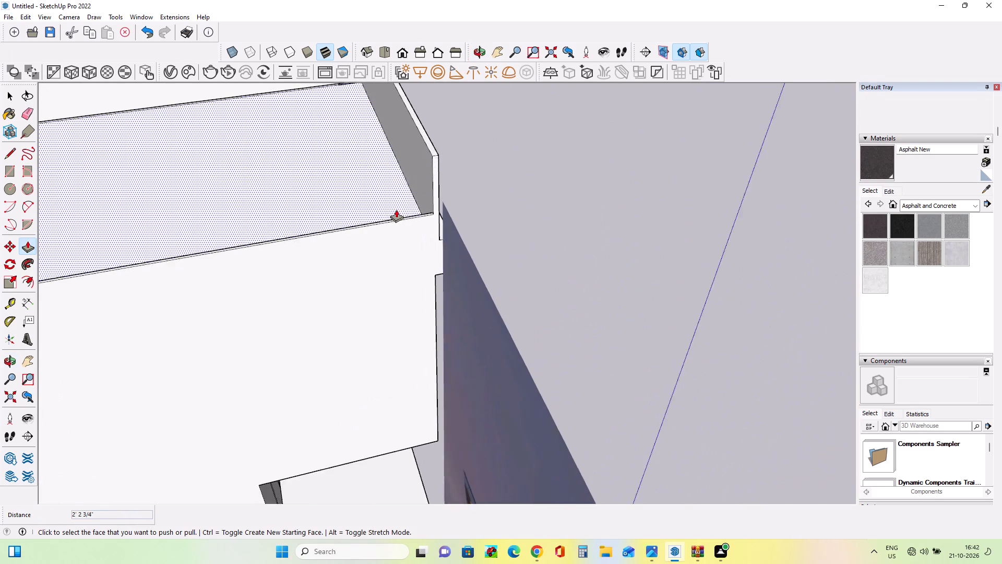
pyautogui.scroll(2, 396, 209)
pyautogui.moveTo(411, 224); pyautogui.dragTo(429, 293, button='middle')
pyautogui.scroll(6, 454, 297)
pyautogui.click(463, 292)
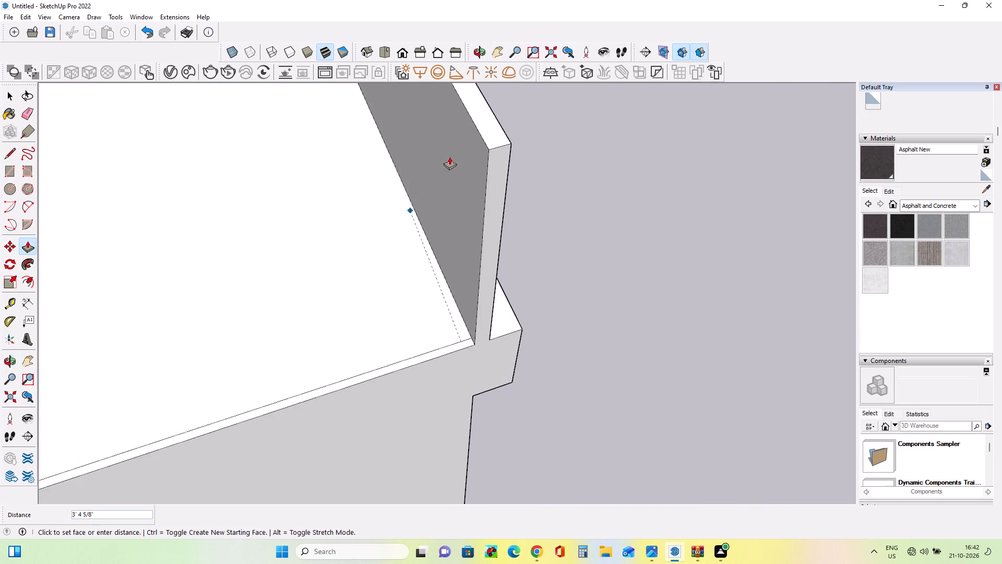
pyautogui.click(502, 139)
# Push/Pull the front parapet's inner face outward by about 2 11/16" at the side parapet corner.
pyautogui.click(459, 119)
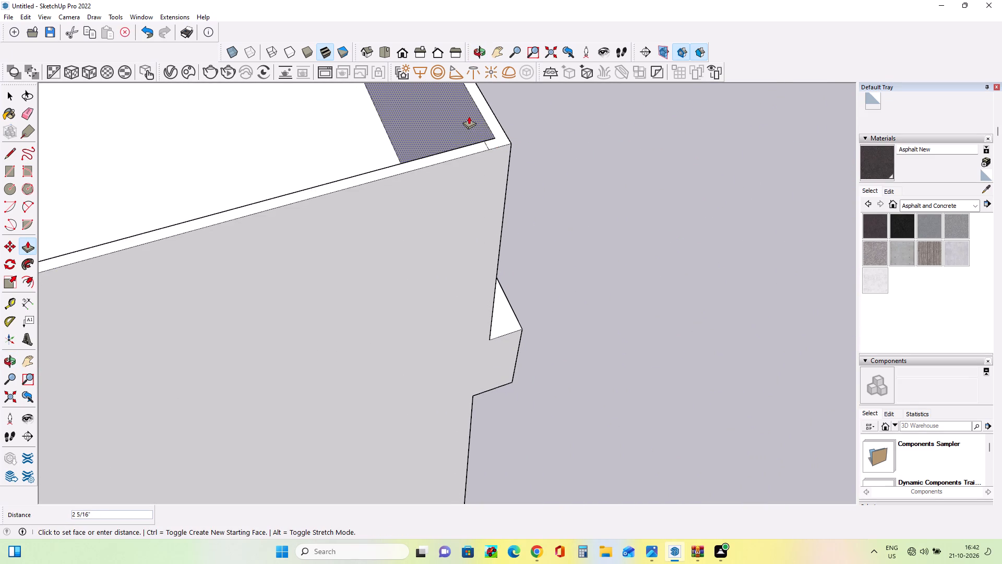
pyautogui.click(470, 115)
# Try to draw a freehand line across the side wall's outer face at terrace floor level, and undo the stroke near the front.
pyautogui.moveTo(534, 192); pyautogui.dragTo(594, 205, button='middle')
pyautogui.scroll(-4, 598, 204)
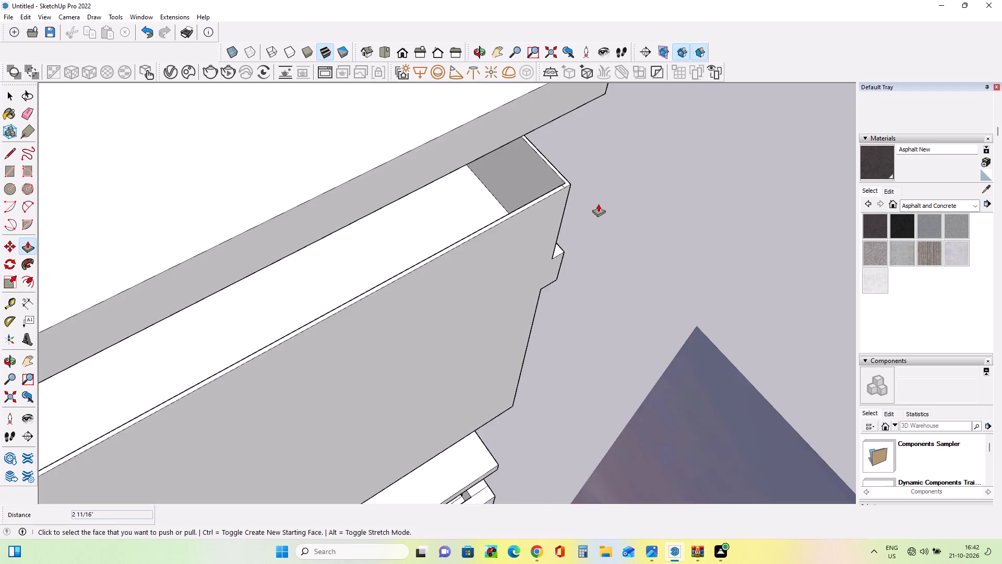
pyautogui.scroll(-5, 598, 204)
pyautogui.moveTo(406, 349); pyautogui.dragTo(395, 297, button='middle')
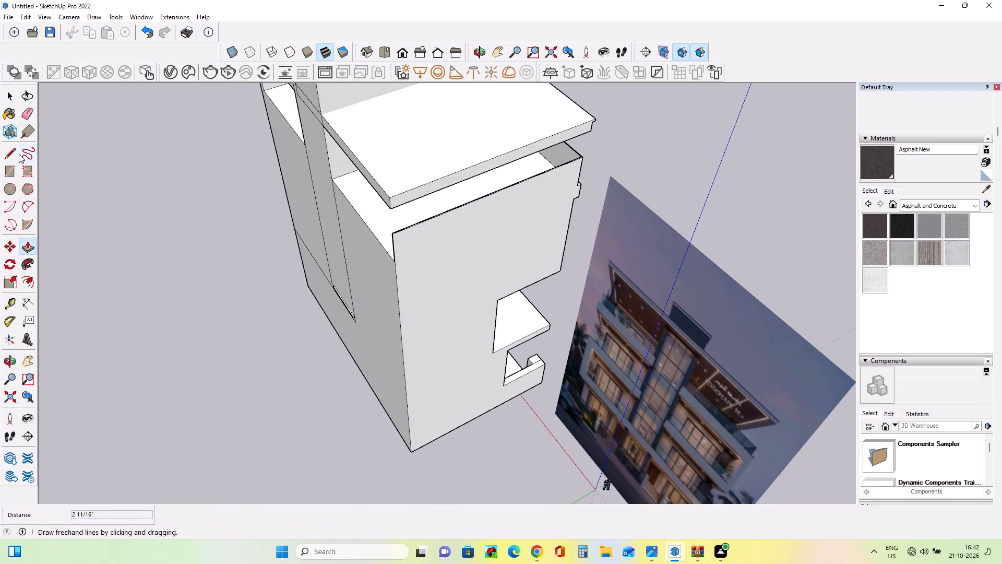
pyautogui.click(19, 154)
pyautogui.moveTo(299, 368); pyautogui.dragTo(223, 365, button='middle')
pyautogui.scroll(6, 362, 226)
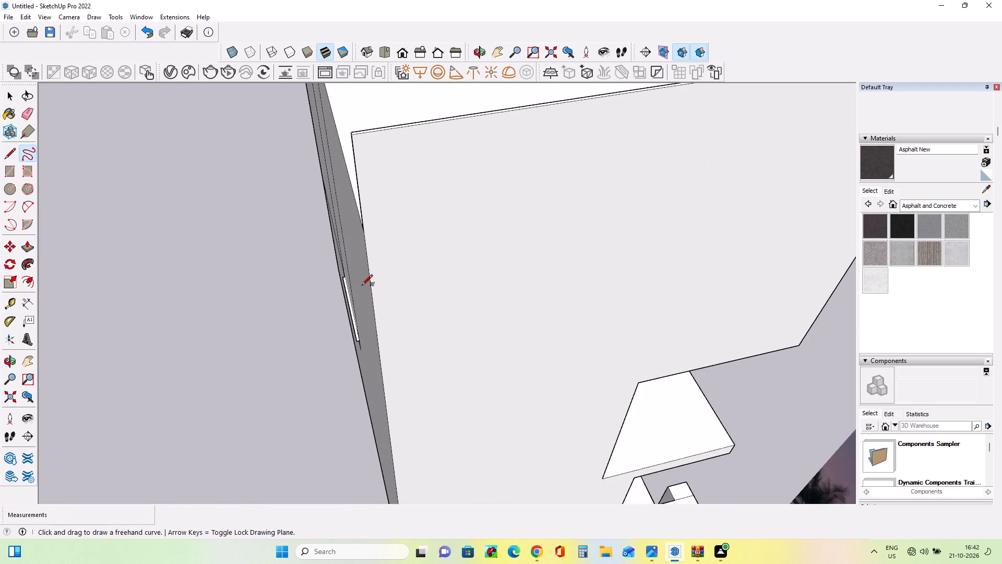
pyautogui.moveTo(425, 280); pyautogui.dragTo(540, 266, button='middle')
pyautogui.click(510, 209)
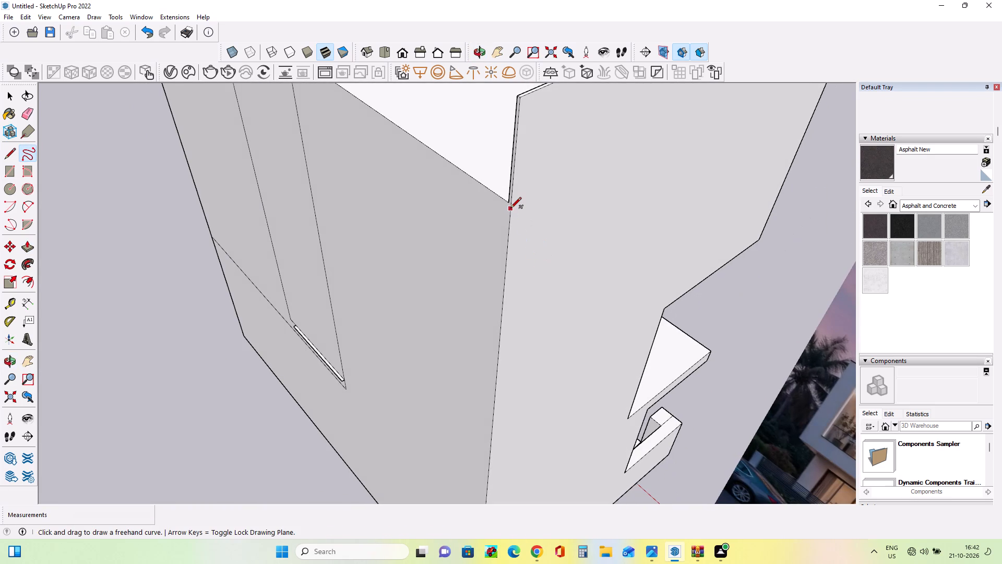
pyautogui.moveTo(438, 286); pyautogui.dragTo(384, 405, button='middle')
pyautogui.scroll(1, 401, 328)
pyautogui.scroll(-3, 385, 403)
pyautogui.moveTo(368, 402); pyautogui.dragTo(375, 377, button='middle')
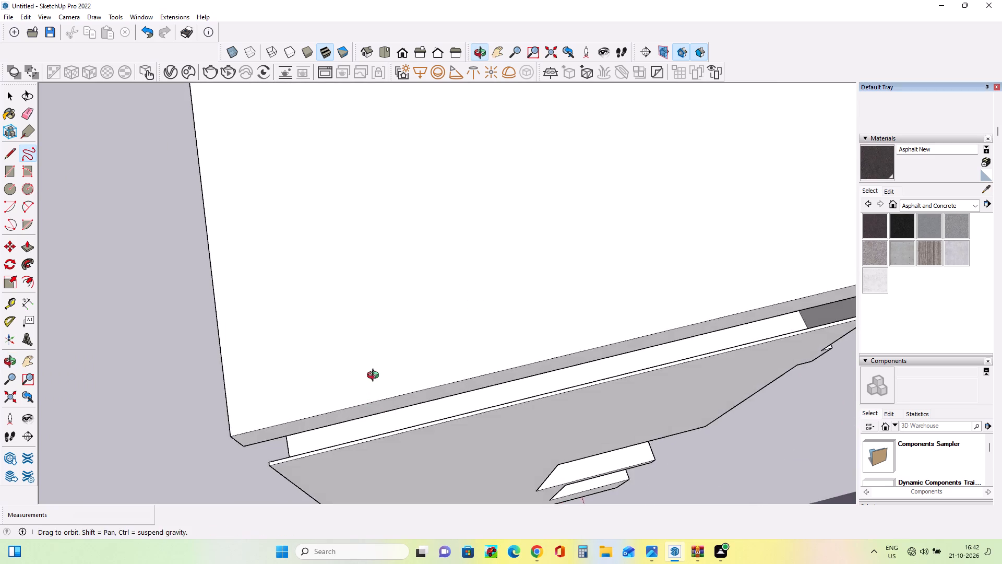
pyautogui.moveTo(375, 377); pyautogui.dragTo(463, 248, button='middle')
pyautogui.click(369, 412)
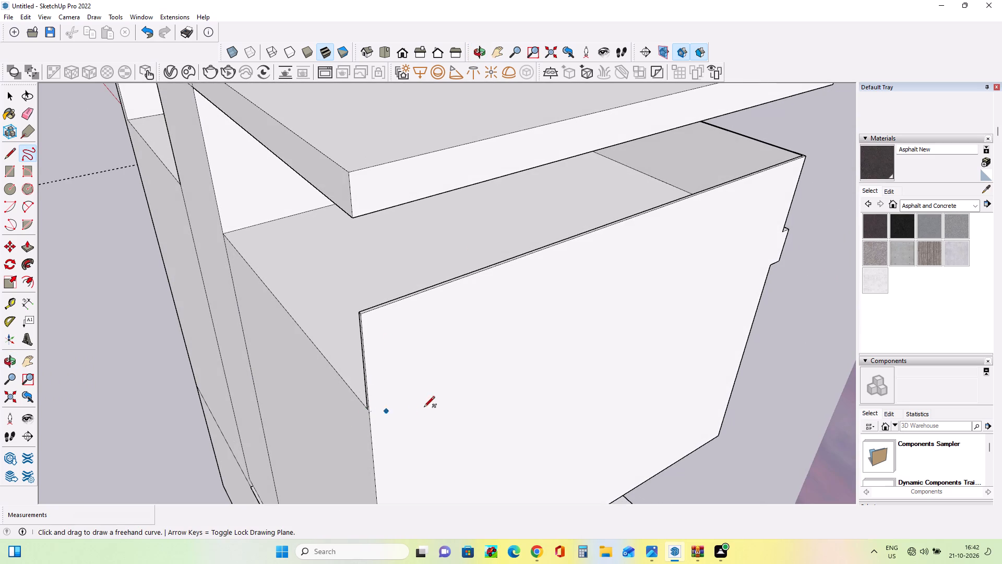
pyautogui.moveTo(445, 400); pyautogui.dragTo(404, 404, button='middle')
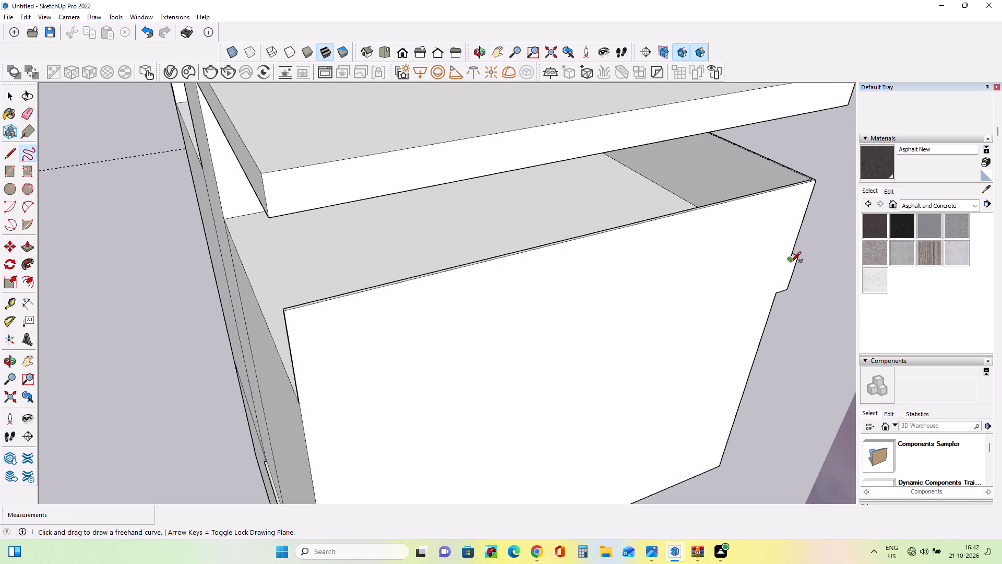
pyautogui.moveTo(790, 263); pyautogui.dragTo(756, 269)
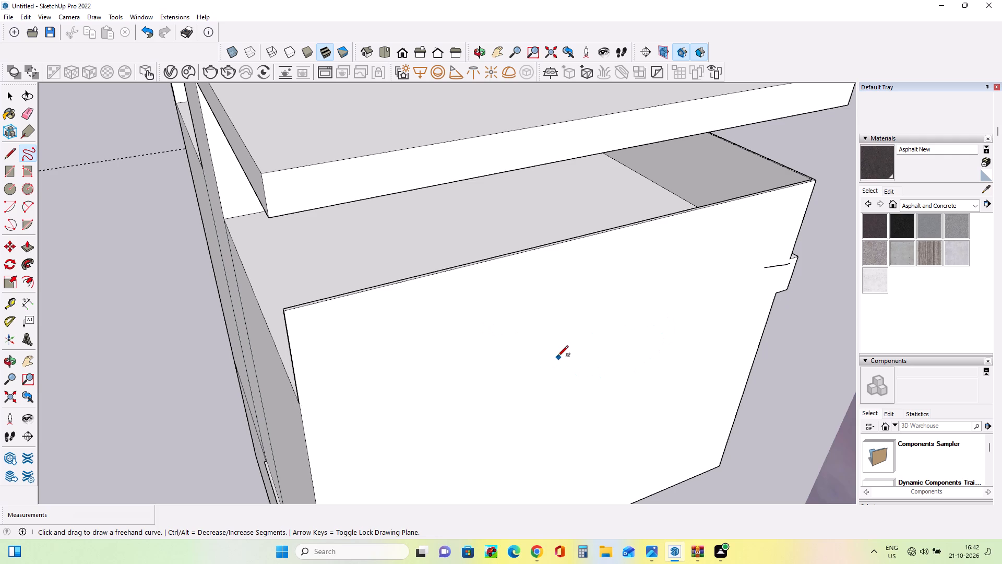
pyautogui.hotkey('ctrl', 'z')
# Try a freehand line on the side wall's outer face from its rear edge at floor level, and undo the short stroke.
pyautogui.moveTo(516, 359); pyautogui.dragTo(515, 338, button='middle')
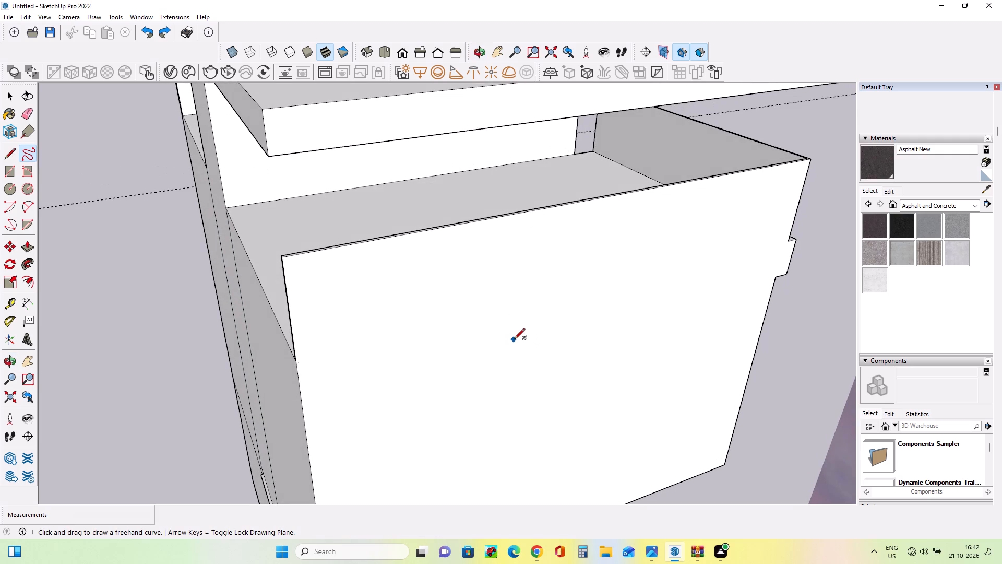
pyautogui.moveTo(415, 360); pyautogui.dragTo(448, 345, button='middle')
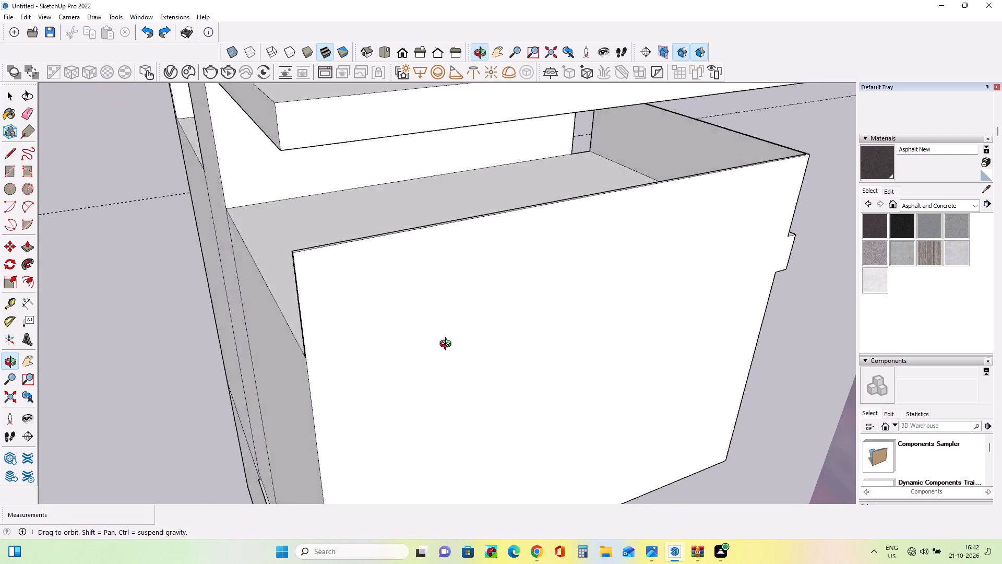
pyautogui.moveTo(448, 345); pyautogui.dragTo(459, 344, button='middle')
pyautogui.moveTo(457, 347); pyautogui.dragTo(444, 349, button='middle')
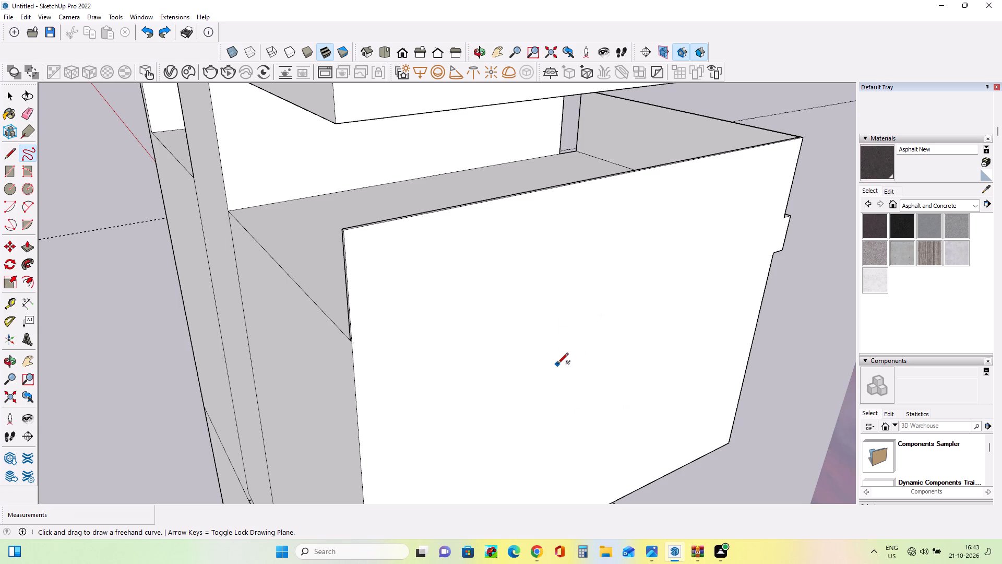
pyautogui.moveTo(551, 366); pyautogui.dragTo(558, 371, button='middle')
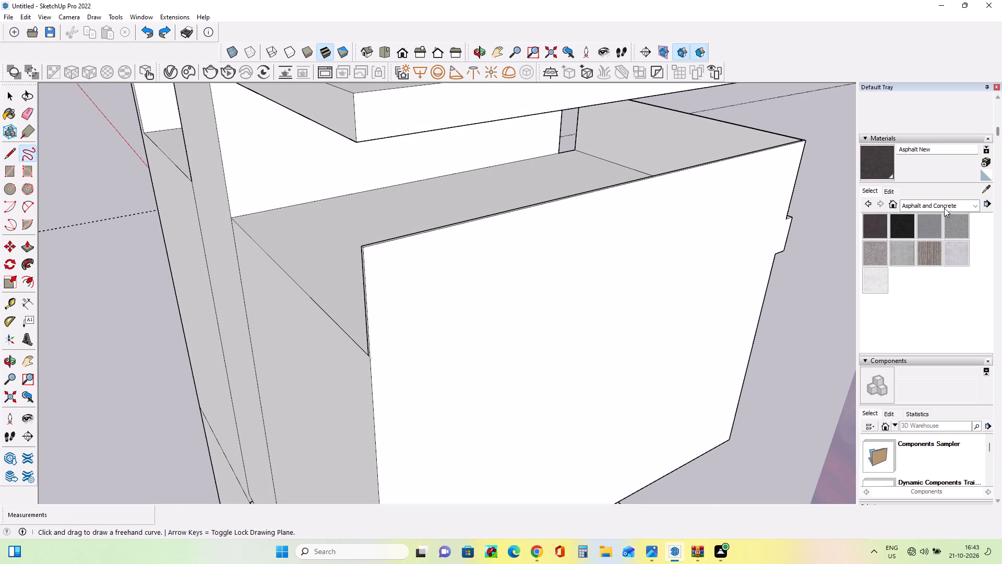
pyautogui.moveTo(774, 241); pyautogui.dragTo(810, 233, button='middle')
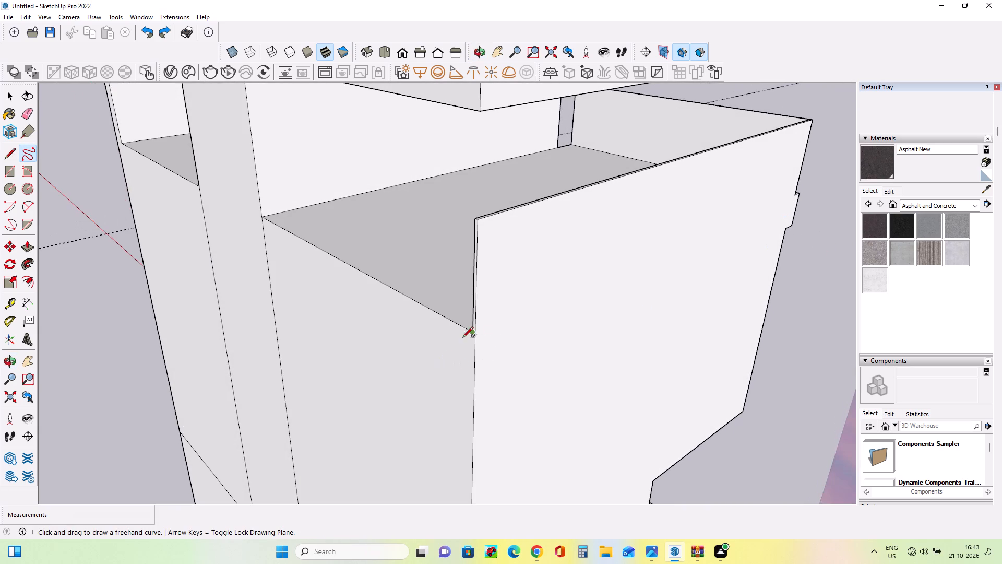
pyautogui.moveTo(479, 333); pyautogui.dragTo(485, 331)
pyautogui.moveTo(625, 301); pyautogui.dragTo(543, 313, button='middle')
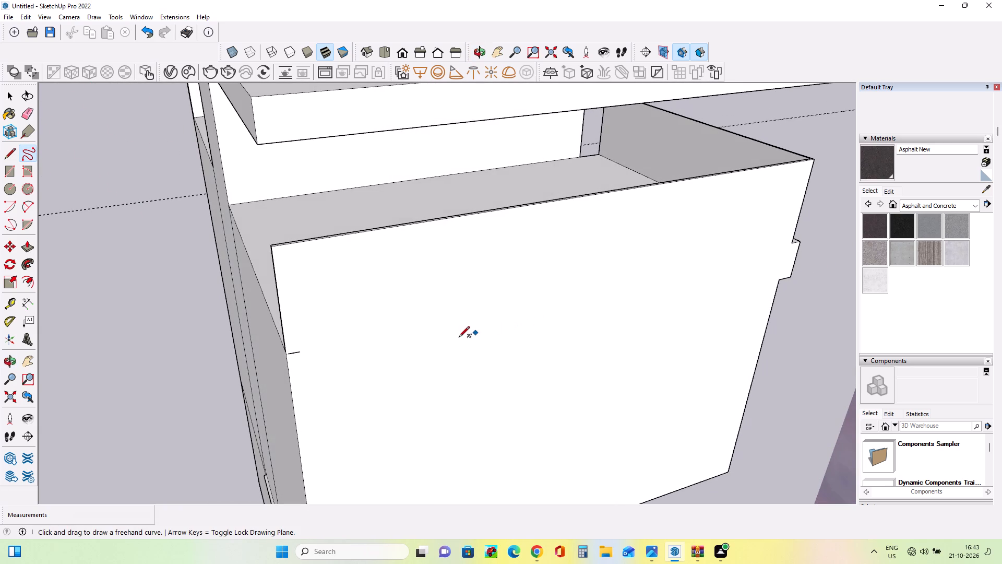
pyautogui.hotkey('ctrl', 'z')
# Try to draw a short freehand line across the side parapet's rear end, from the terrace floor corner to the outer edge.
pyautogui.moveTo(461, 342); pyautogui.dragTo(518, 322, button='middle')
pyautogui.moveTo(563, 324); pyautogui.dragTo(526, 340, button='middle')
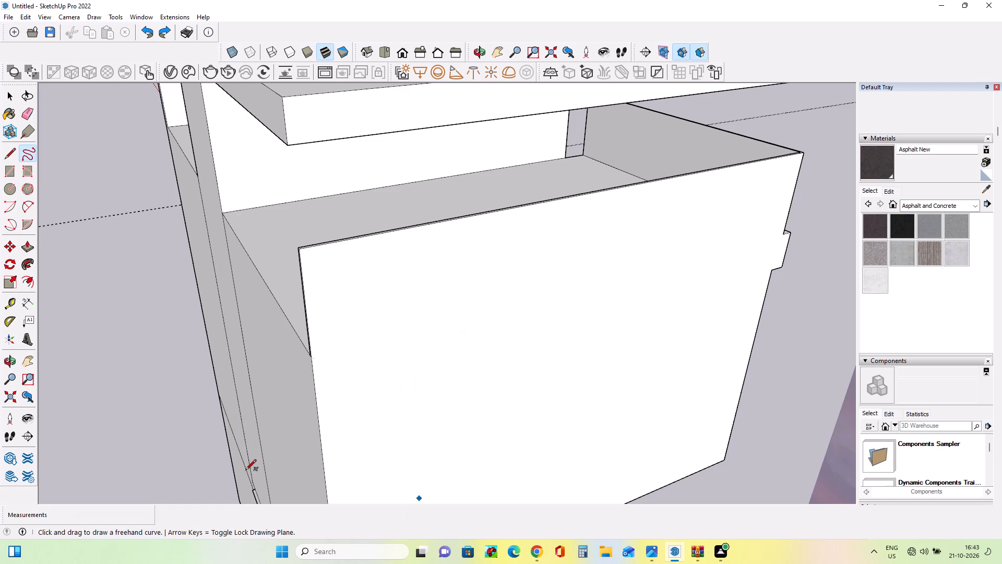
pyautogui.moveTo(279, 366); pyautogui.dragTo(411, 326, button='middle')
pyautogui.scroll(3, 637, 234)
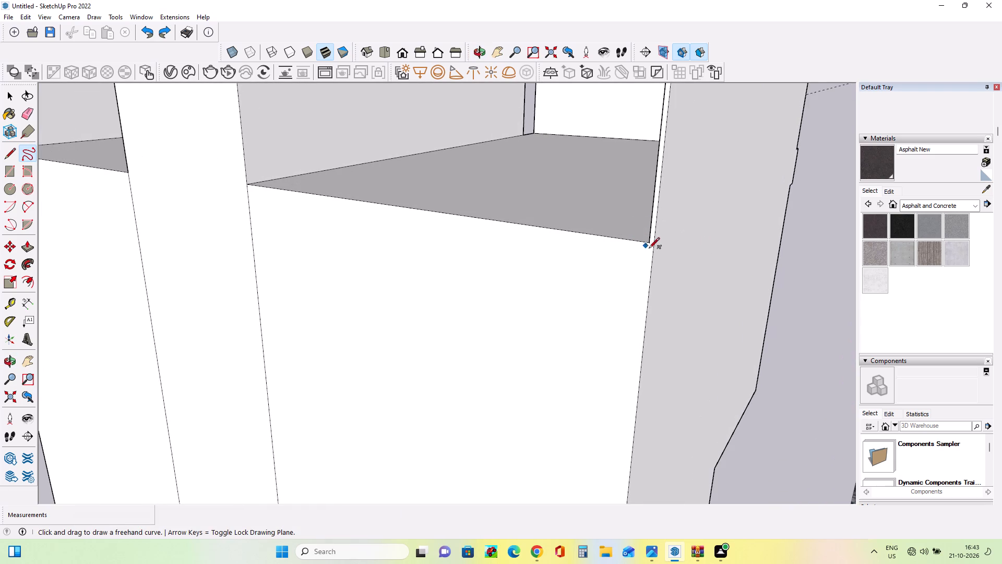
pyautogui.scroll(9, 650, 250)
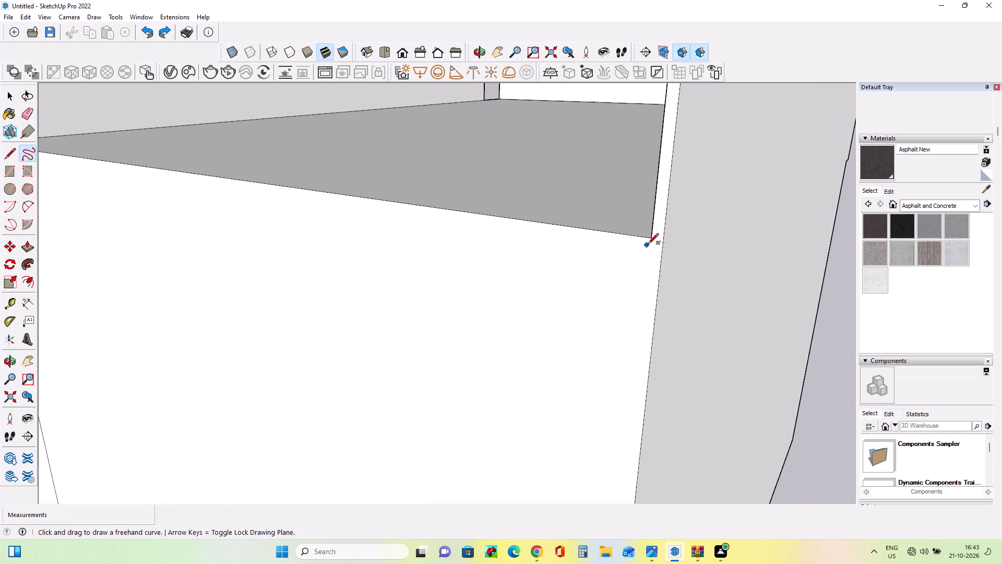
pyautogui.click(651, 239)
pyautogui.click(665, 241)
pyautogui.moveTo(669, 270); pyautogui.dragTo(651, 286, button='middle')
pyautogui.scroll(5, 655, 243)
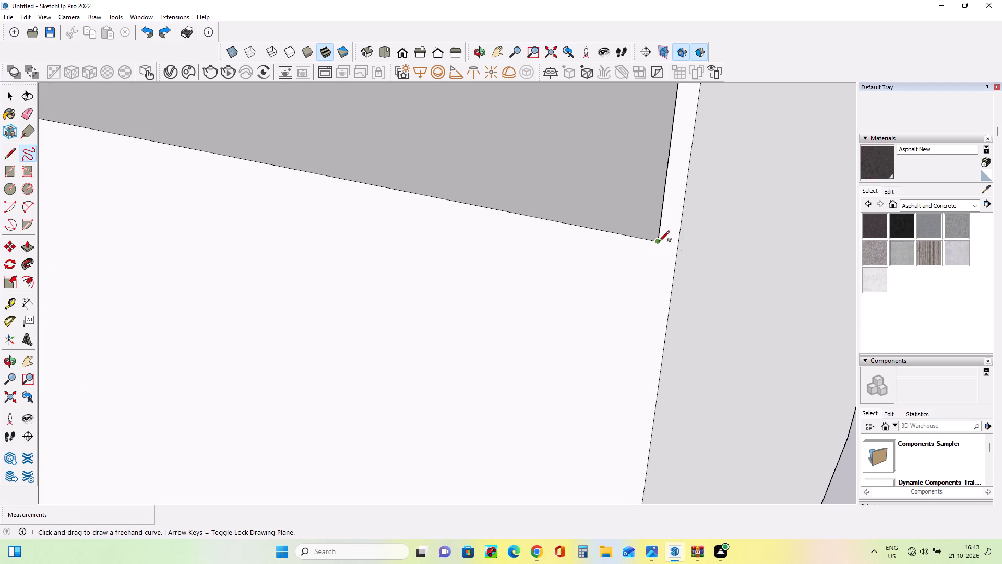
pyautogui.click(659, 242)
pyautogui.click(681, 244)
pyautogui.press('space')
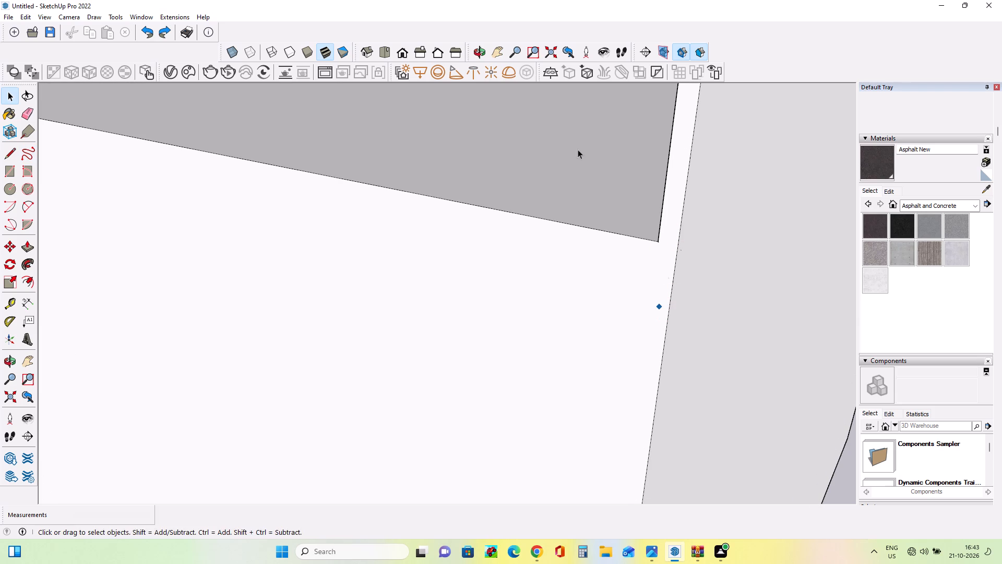
# Draw a straight line across the side parapet's rear end, from the terrace floor corner to the outer edge.
pyautogui.click(9, 156)
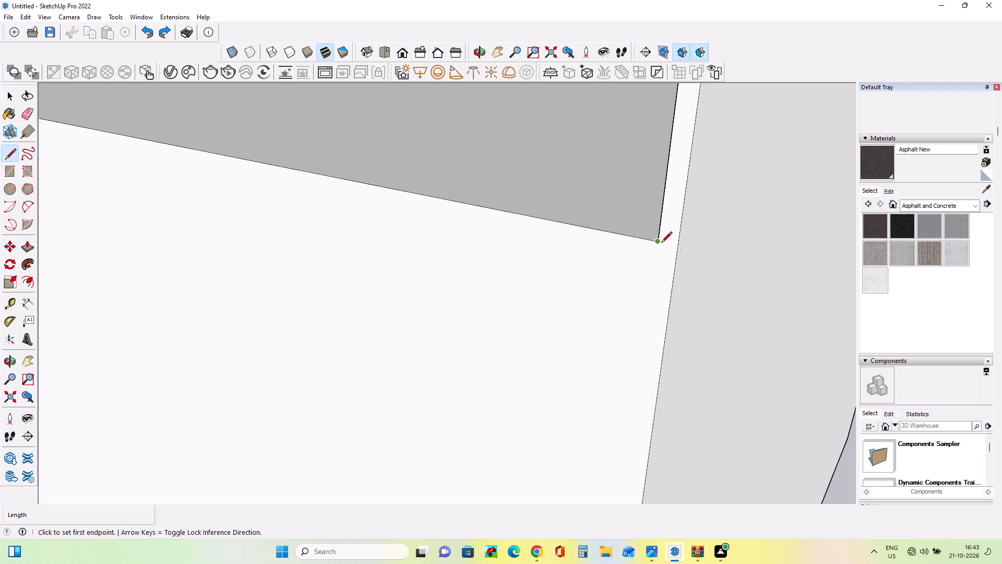
pyautogui.click(661, 243)
pyautogui.click(677, 244)
# Draw a straight line along the side wall's outer face at terrace floor level, from the rear edge to just past the front ledge.
pyautogui.moveTo(670, 295); pyautogui.dragTo(608, 281, button='middle')
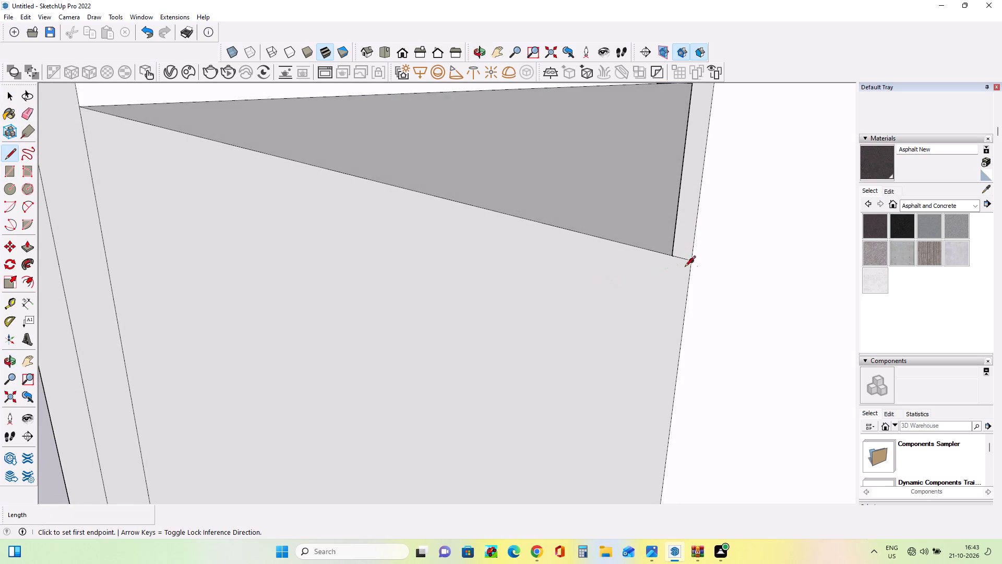
pyautogui.scroll(3, 689, 262)
pyautogui.click(695, 261)
pyautogui.scroll(-3, 688, 246)
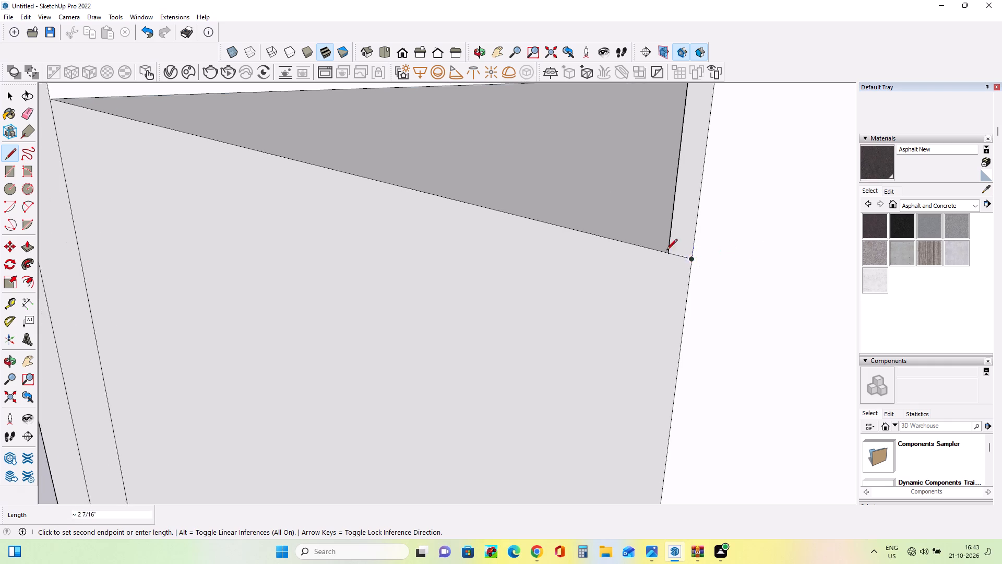
pyautogui.scroll(-20, 623, 255)
pyautogui.scroll(-3, 623, 255)
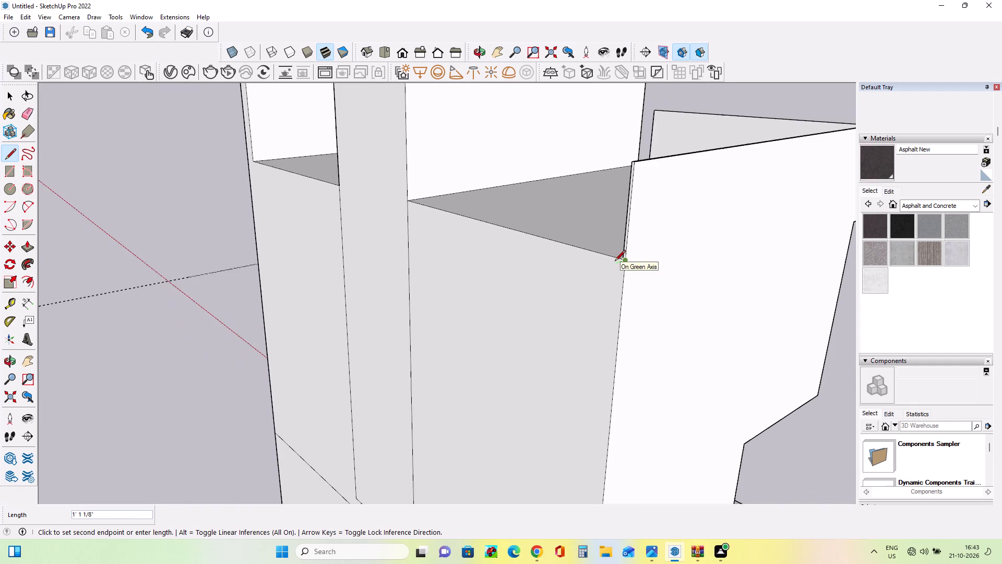
pyautogui.scroll(-7, 615, 262)
pyautogui.moveTo(754, 234); pyautogui.dragTo(738, 232)
pyautogui.moveTo(753, 233); pyautogui.dragTo(614, 275, button='middle')
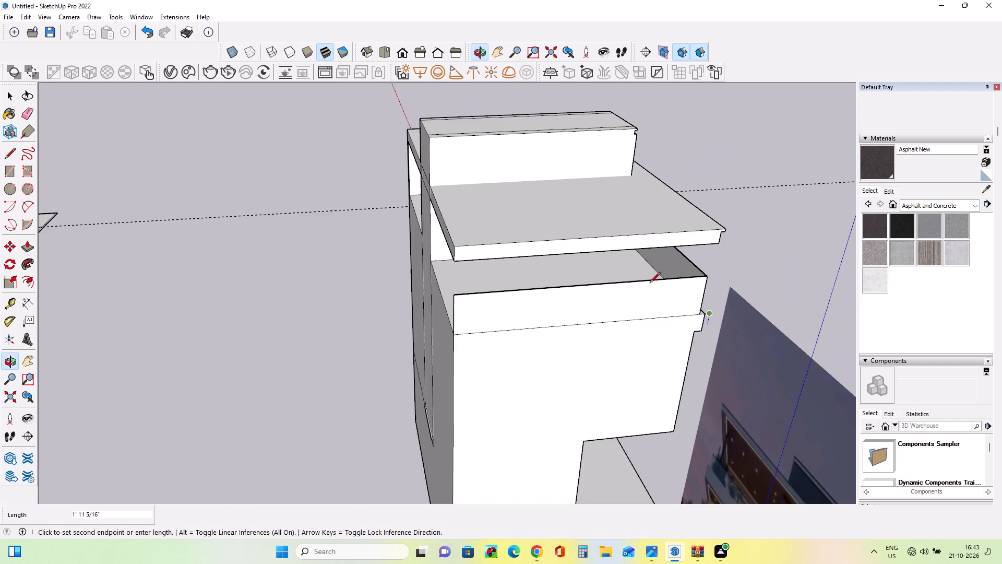
pyautogui.scroll(7, 696, 319)
pyautogui.click(701, 309)
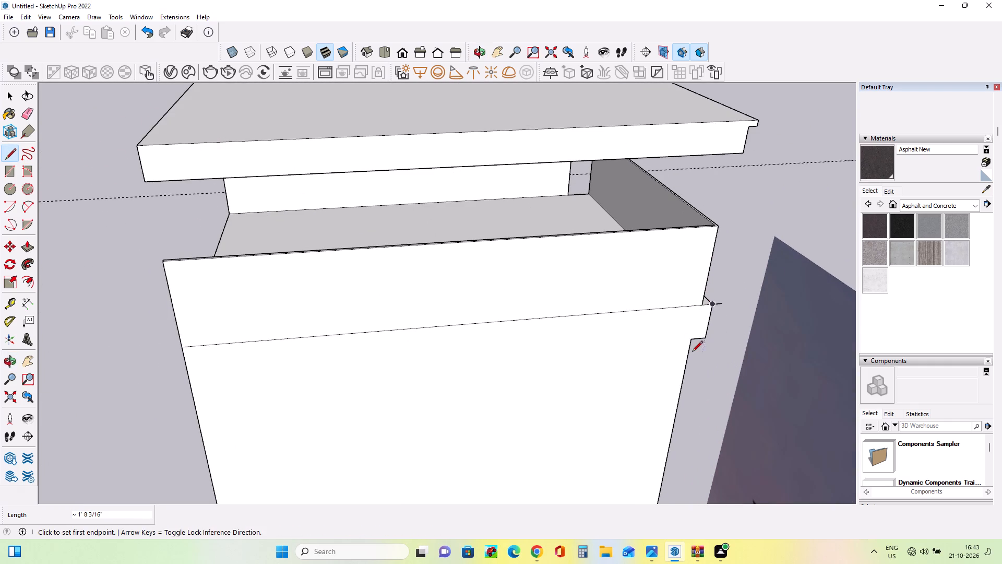
pyautogui.moveTo(692, 352); pyautogui.dragTo(720, 340, button='middle')
pyautogui.press('space')
# Erase the short line end overshooting the front ledge's corner below the top-floor parapet.
pyautogui.moveTo(580, 347); pyautogui.dragTo(256, 335, button='middle')
pyautogui.moveTo(600, 340); pyautogui.dragTo(701, 326, button='middle')
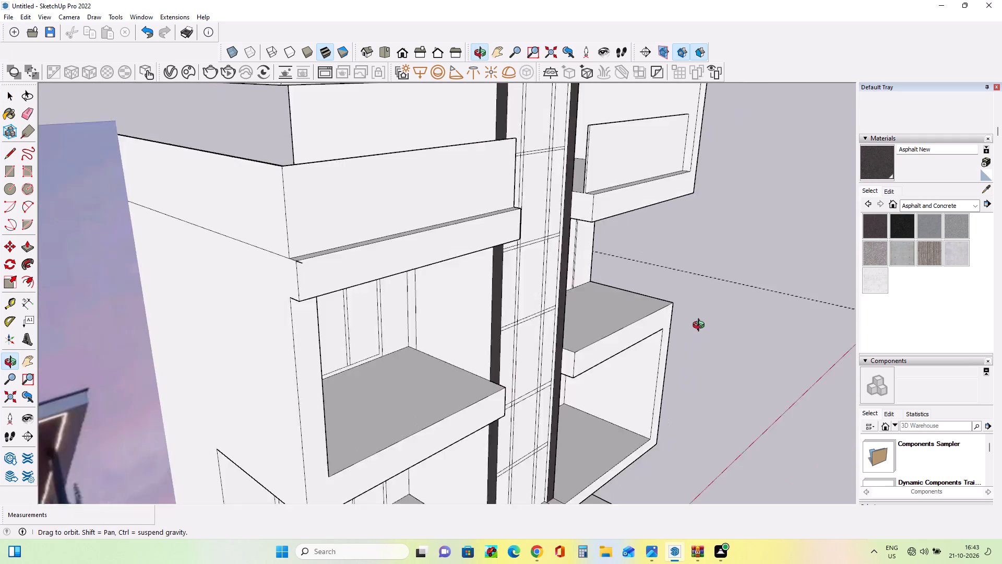
pyautogui.moveTo(701, 326); pyautogui.dragTo(661, 339, button='middle')
pyautogui.scroll(4, 388, 299)
pyautogui.moveTo(366, 303); pyautogui.dragTo(385, 319, button='middle')
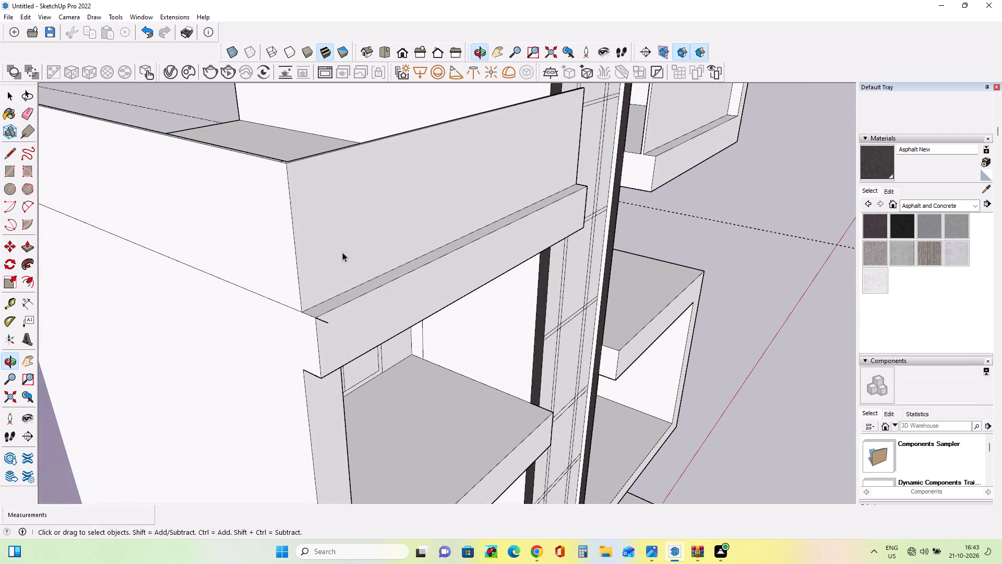
pyautogui.click(28, 118)
pyautogui.scroll(5, 320, 312)
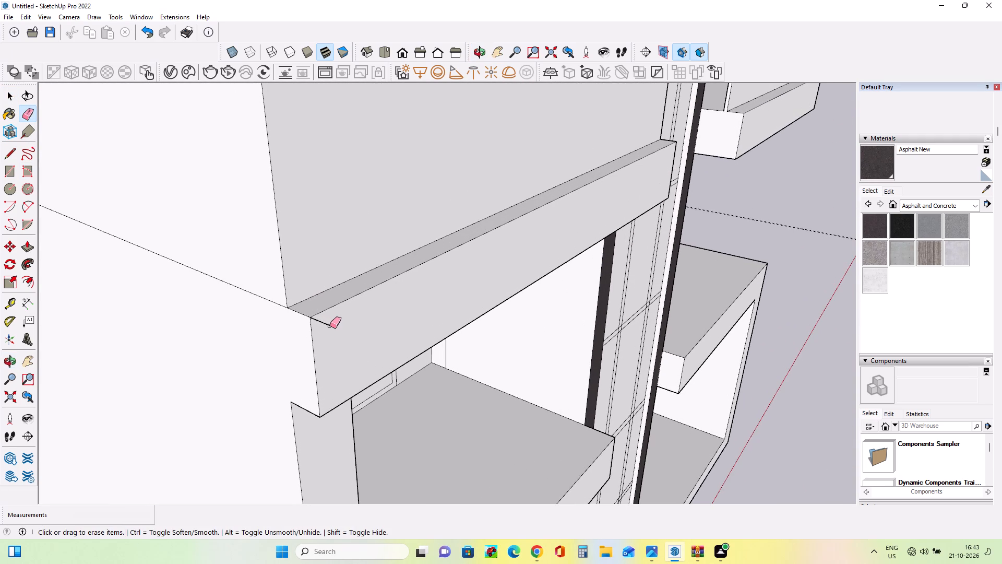
pyautogui.click(330, 325)
# Examine the whole front facade and its ground-floor entrance area alongside the reference photo.
pyautogui.moveTo(331, 331); pyautogui.dragTo(314, 340, button='middle')
pyautogui.scroll(-3, 314, 340)
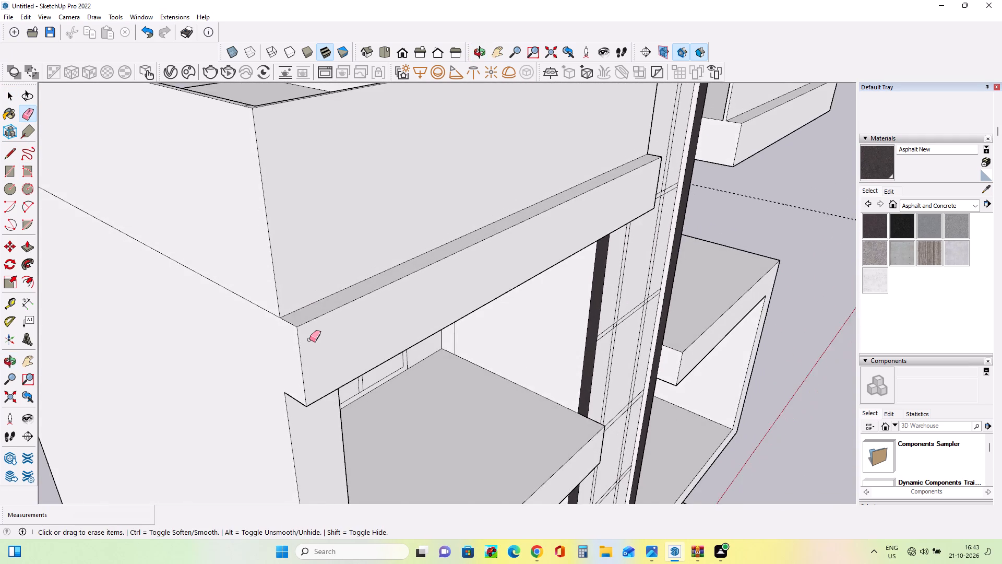
pyautogui.scroll(-8, 309, 339)
pyautogui.moveTo(329, 337); pyautogui.dragTo(332, 349, button='middle')
pyautogui.moveTo(409, 369); pyautogui.dragTo(335, 387, button='middle')
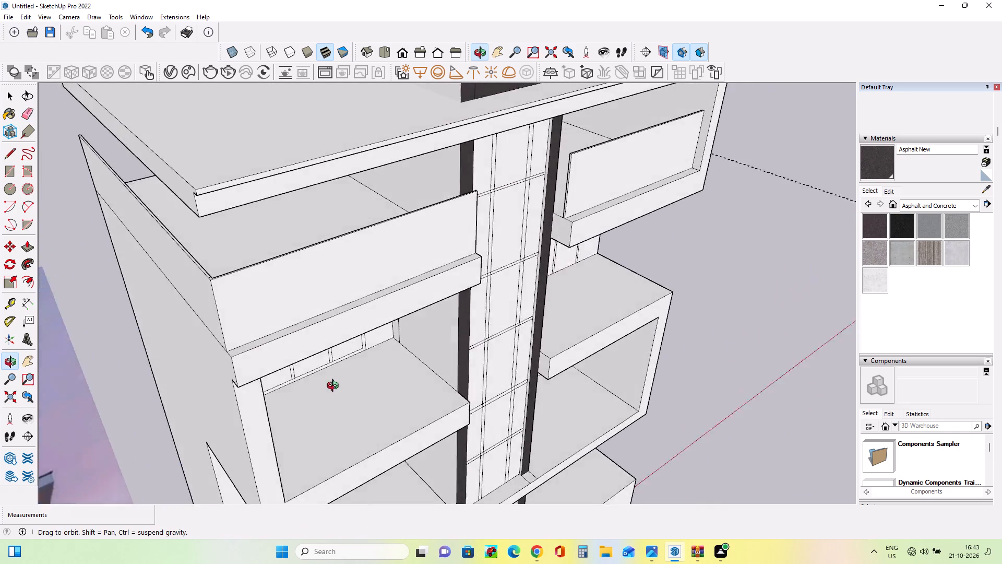
pyautogui.moveTo(335, 387); pyautogui.dragTo(335, 356, button='middle')
pyautogui.moveTo(345, 349); pyautogui.dragTo(347, 356, button='middle')
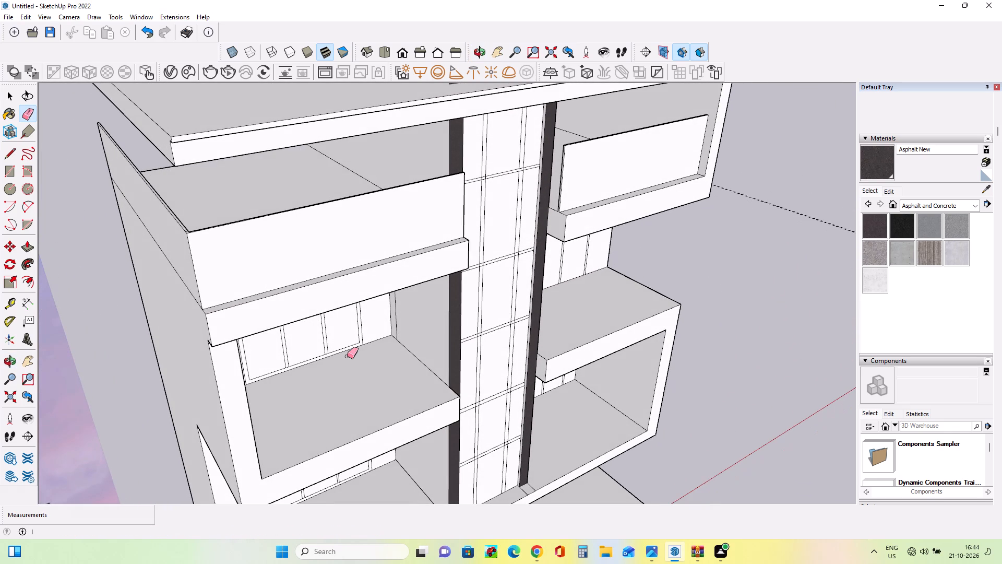
pyautogui.scroll(-10, 337, 299)
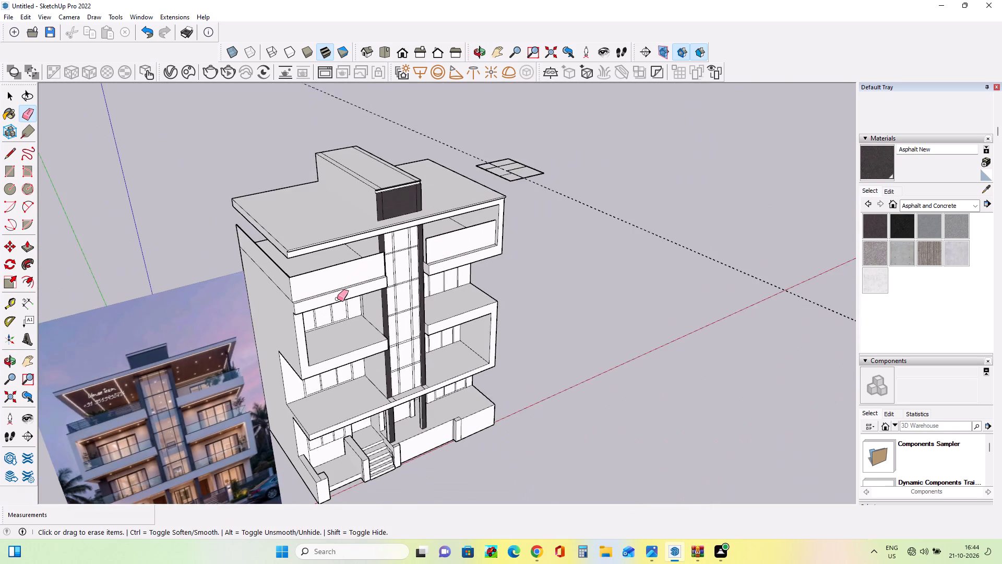
pyautogui.scroll(-4, 337, 299)
pyautogui.moveTo(364, 311); pyautogui.dragTo(346, 283, button='middle')
pyautogui.scroll(3, 343, 289)
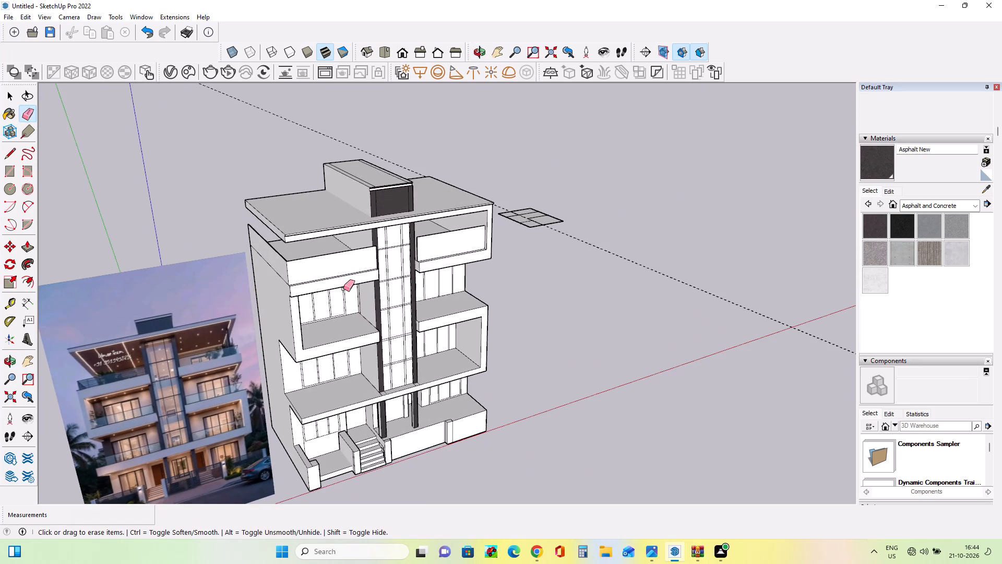
pyautogui.moveTo(471, 310); pyautogui.dragTo(460, 286, button='middle')
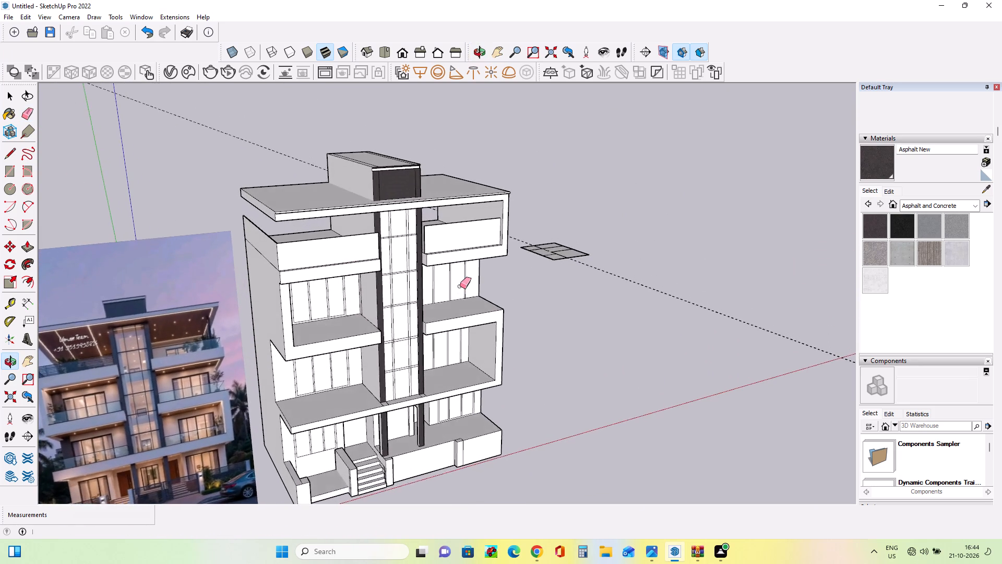
pyautogui.scroll(3, 460, 286)
pyautogui.scroll(-2, 507, 308)
pyautogui.moveTo(551, 358); pyautogui.dragTo(463, 313, button='middle')
pyautogui.scroll(-3, 463, 313)
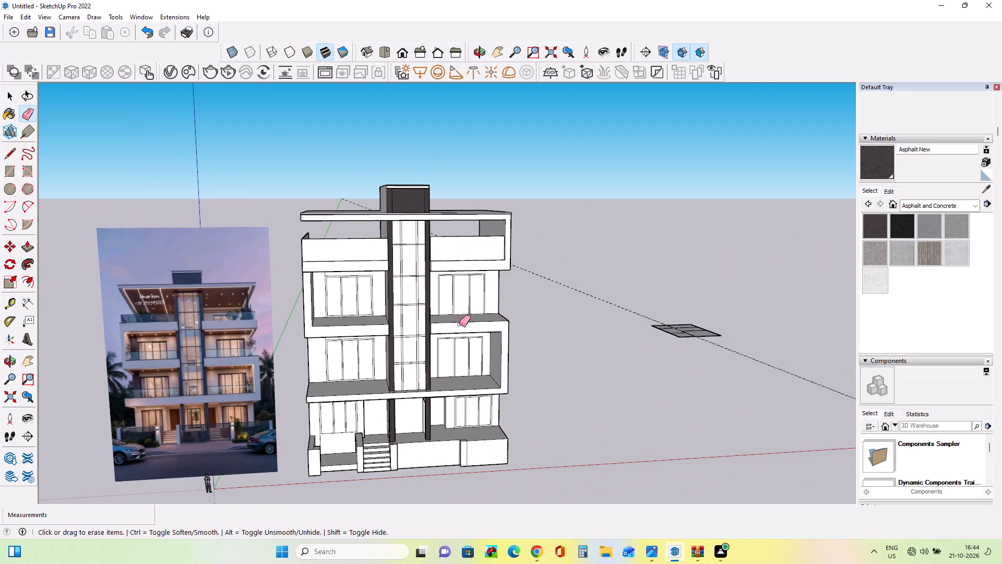
pyautogui.scroll(6, 427, 479)
pyautogui.moveTo(431, 453); pyautogui.dragTo(430, 459, button='middle')
pyautogui.scroll(-1, 484, 440)
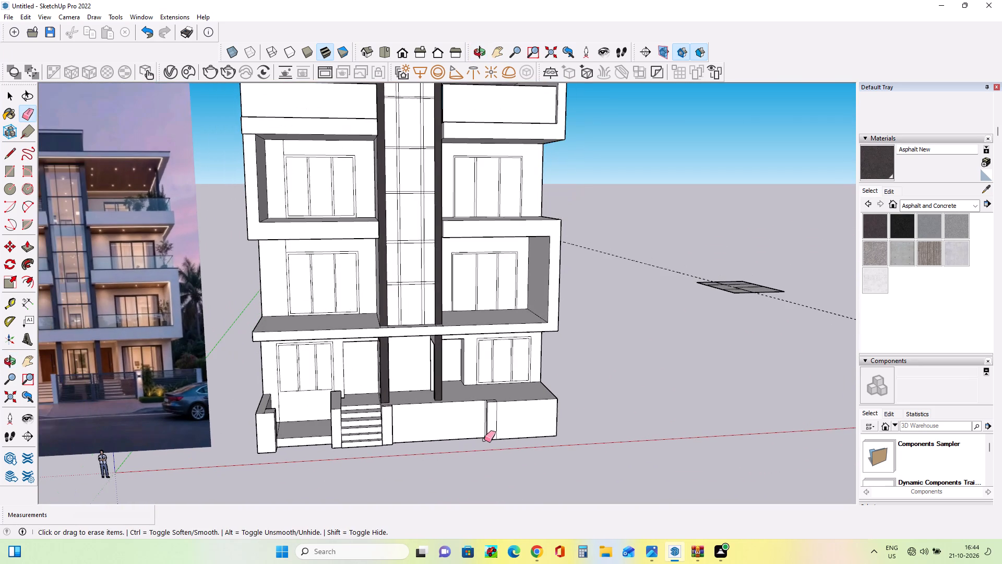
pyautogui.moveTo(484, 440); pyautogui.dragTo(484, 449, button='middle')
pyautogui.moveTo(488, 439); pyautogui.dragTo(456, 424, button='middle')
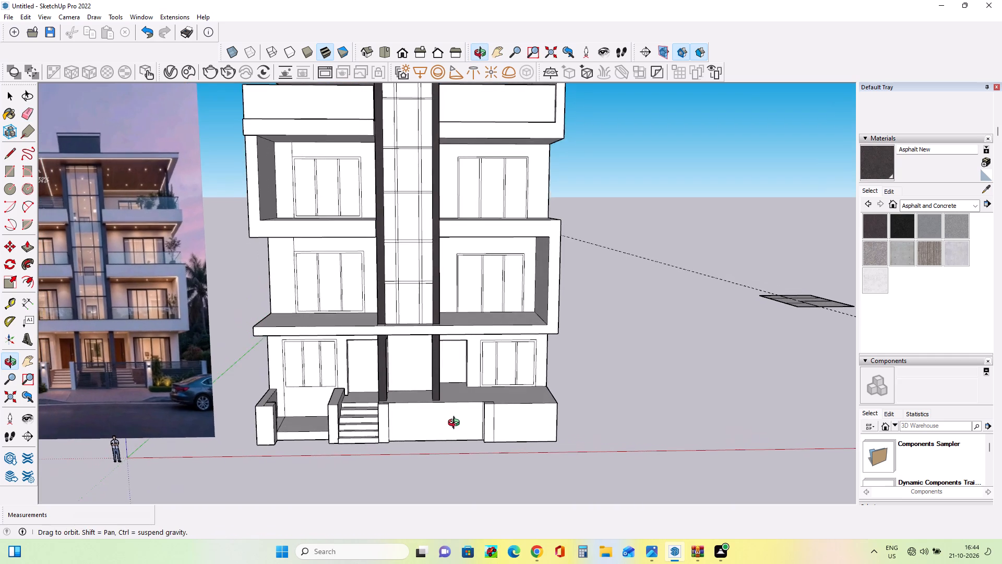
pyautogui.moveTo(456, 424); pyautogui.dragTo(456, 423, button='middle')
pyautogui.moveTo(446, 434); pyautogui.dragTo(459, 414, button='middle')
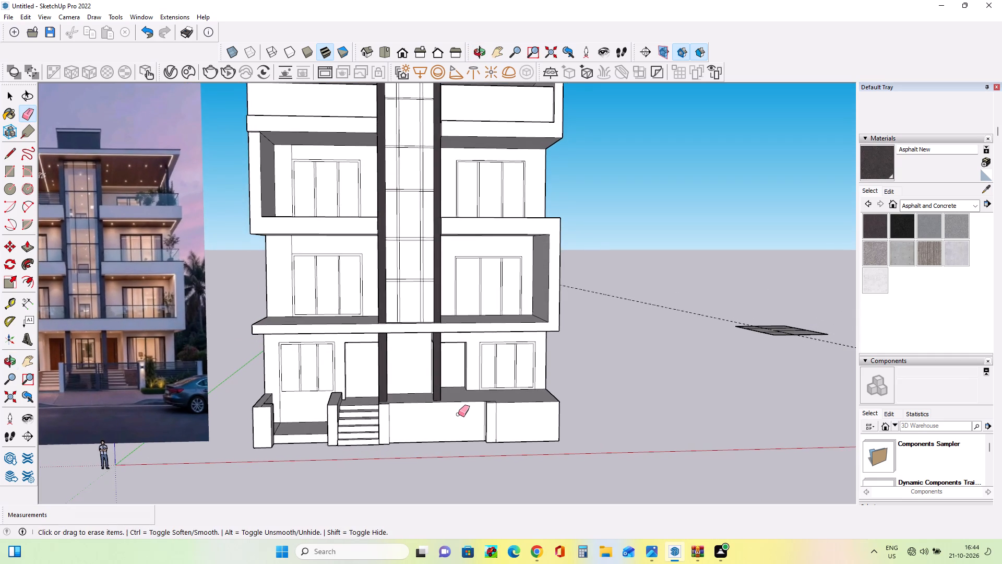
pyautogui.scroll(-1, 458, 414)
pyautogui.moveTo(450, 419); pyautogui.dragTo(447, 434, button='middle')
pyautogui.scroll(2, 444, 416)
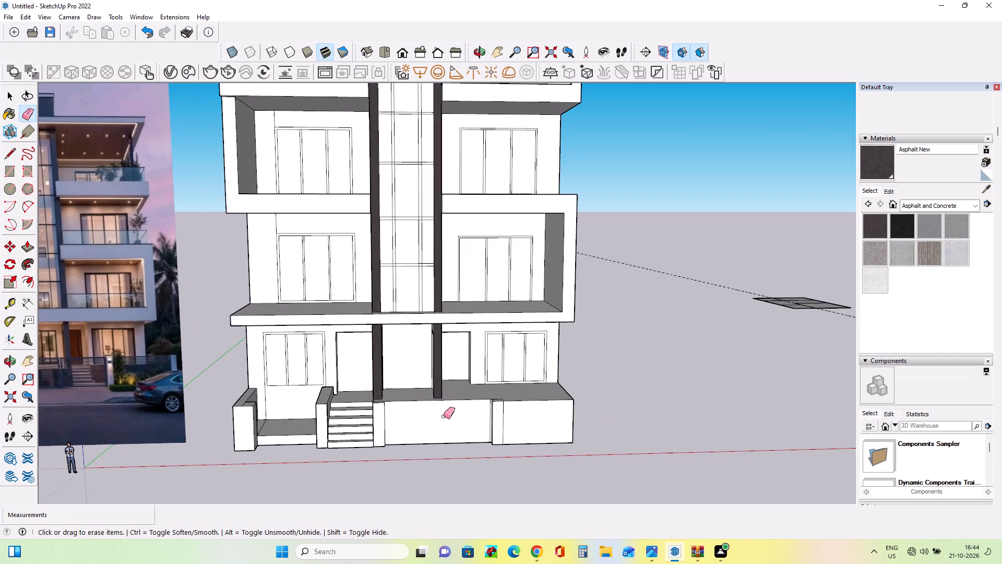
# Draw a short line on the ground-floor platform from the base corner of the dark column farther from the stairs to the front edge.
pyautogui.click(10, 150)
pyautogui.moveTo(484, 405); pyautogui.dragTo(490, 470, button='middle')
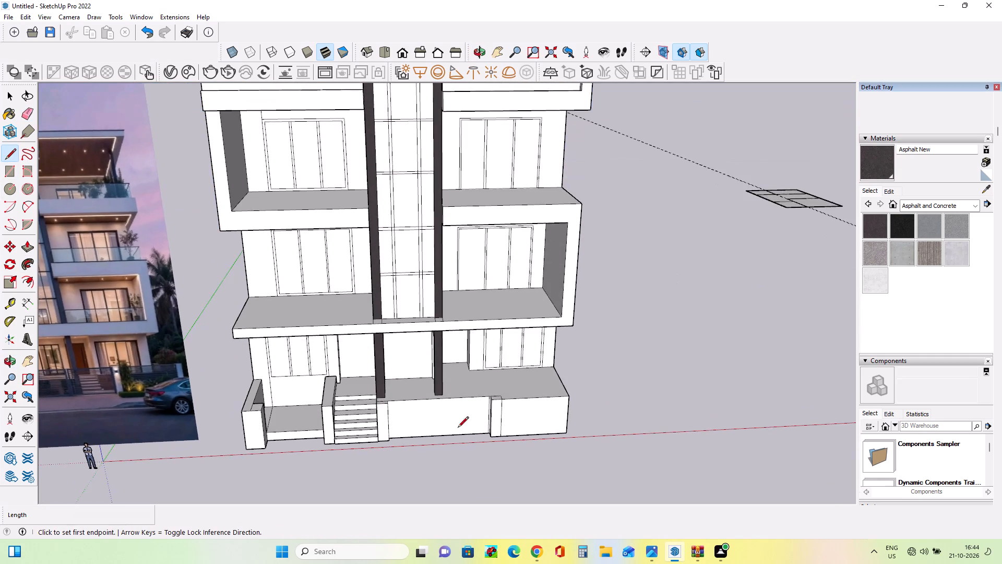
pyautogui.scroll(6, 443, 397)
pyautogui.moveTo(439, 411); pyautogui.dragTo(447, 452, button='middle')
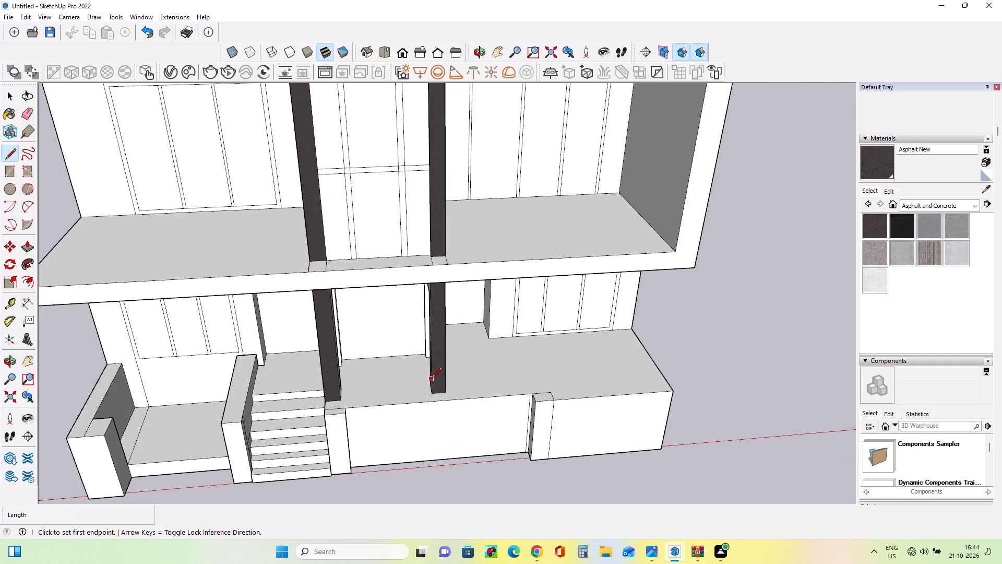
pyautogui.scroll(-5, 485, 414)
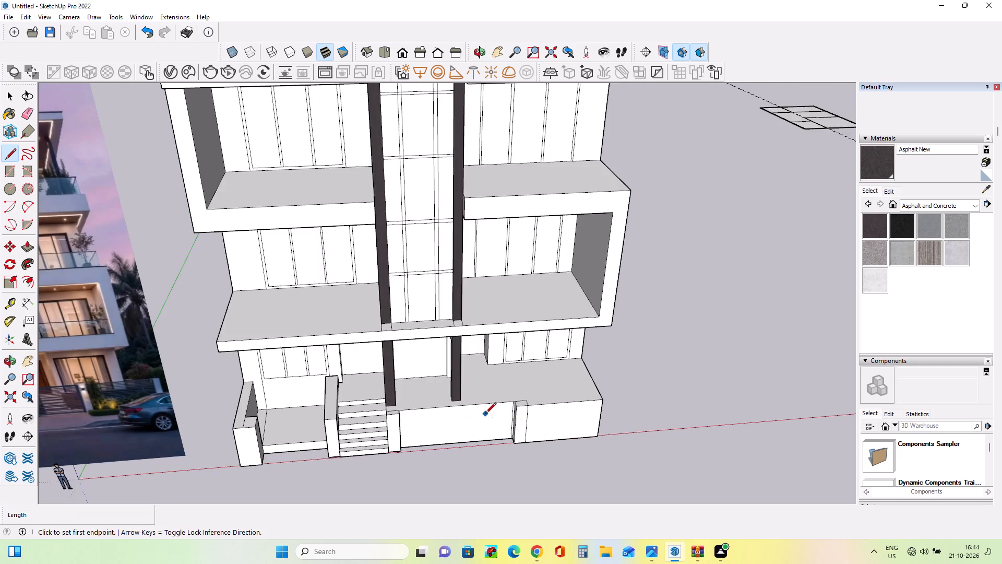
pyautogui.scroll(-3, 485, 414)
pyautogui.scroll(2, 431, 408)
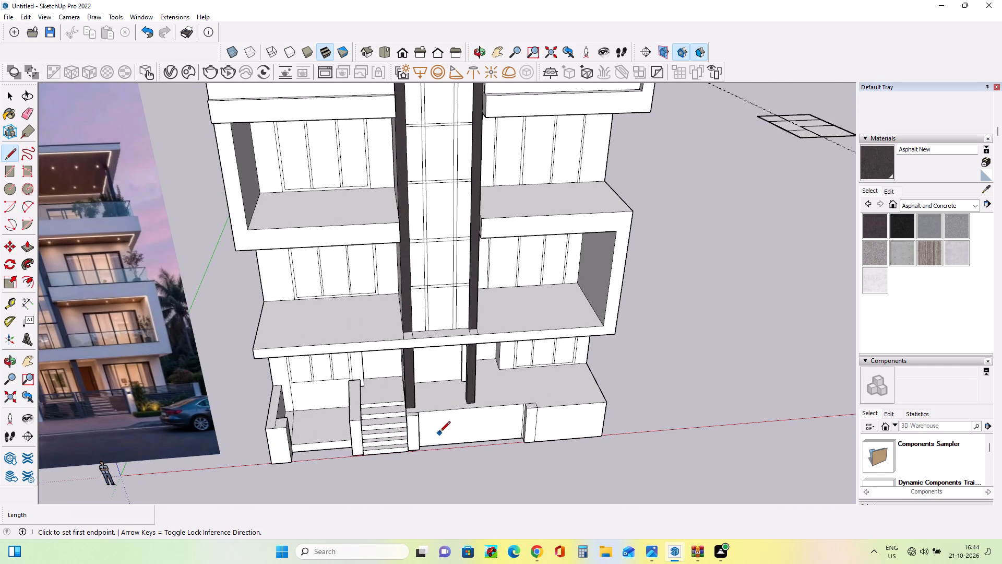
pyautogui.moveTo(498, 437); pyautogui.dragTo(493, 450, button='middle')
pyautogui.moveTo(493, 450); pyautogui.dragTo(492, 450, button='middle')
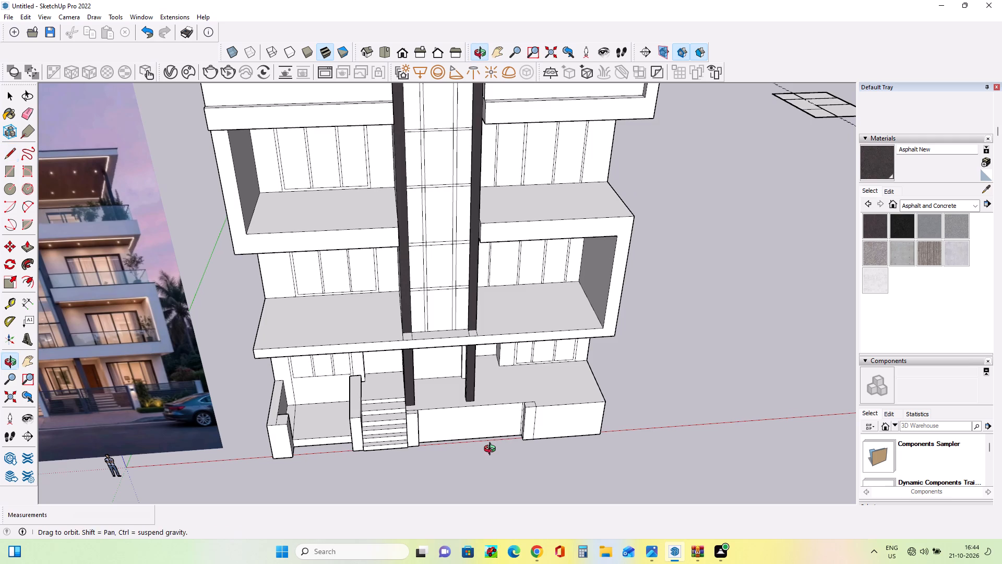
pyautogui.moveTo(492, 450); pyautogui.dragTo(483, 450, button='middle')
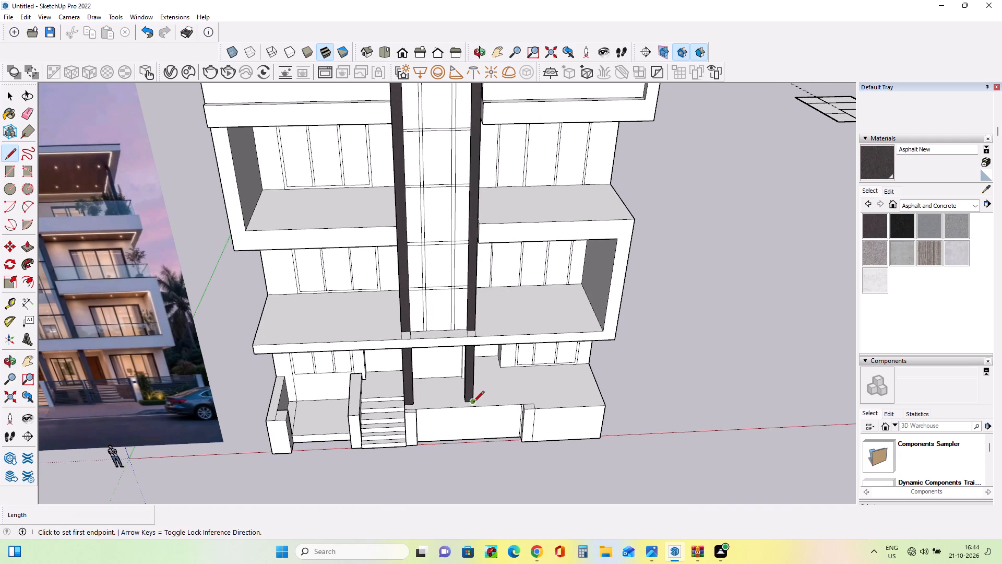
pyautogui.scroll(3, 473, 402)
pyautogui.click(474, 403)
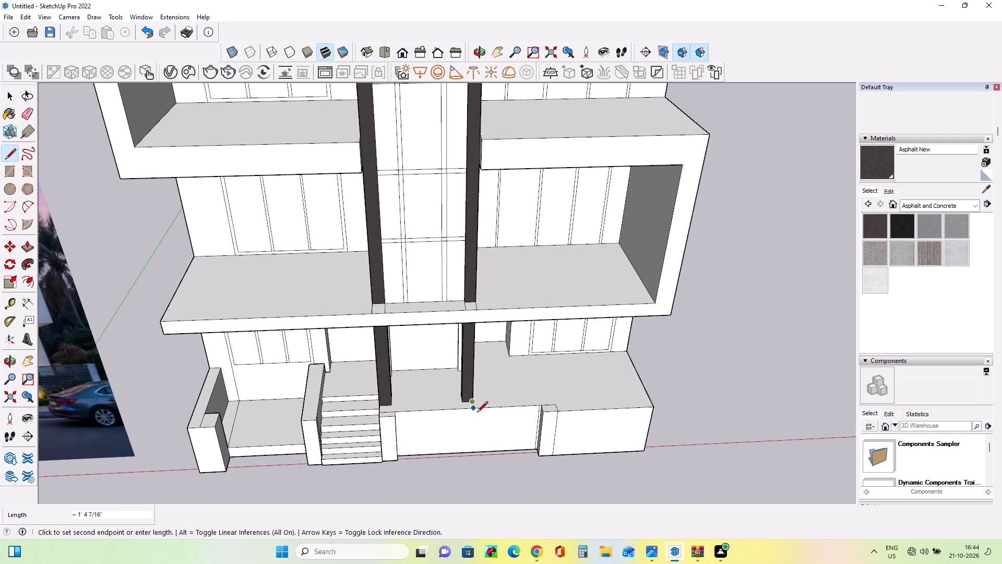
pyautogui.click(477, 413)
pyautogui.scroll(2, 479, 427)
pyautogui.moveTo(479, 428); pyautogui.dragTo(479, 444, button='middle')
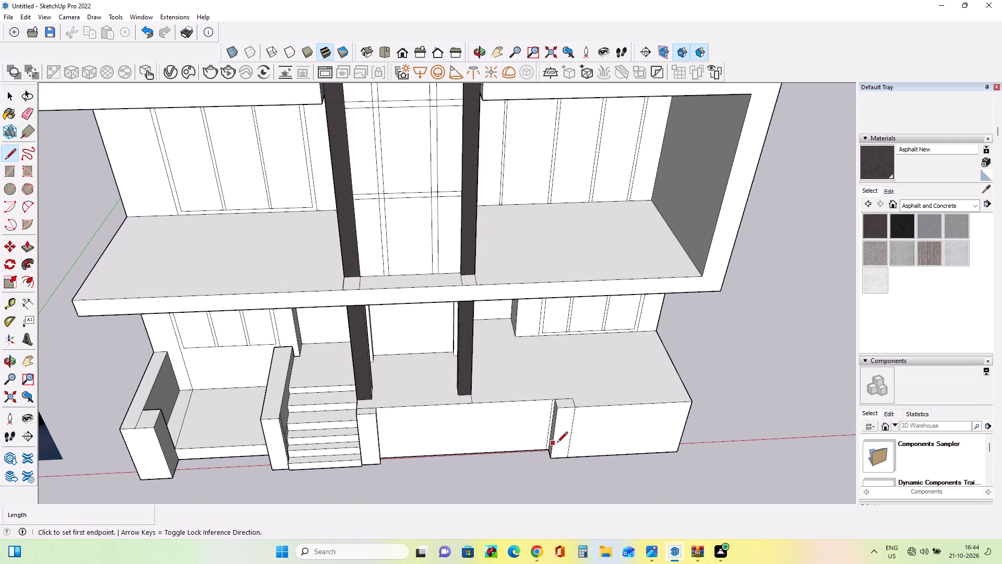
pyautogui.scroll(-3, 557, 443)
pyautogui.moveTo(557, 443); pyautogui.dragTo(556, 422, button='middle')
pyautogui.scroll(-3, 556, 422)
pyautogui.moveTo(555, 422); pyautogui.dragTo(555, 414, button='middle')
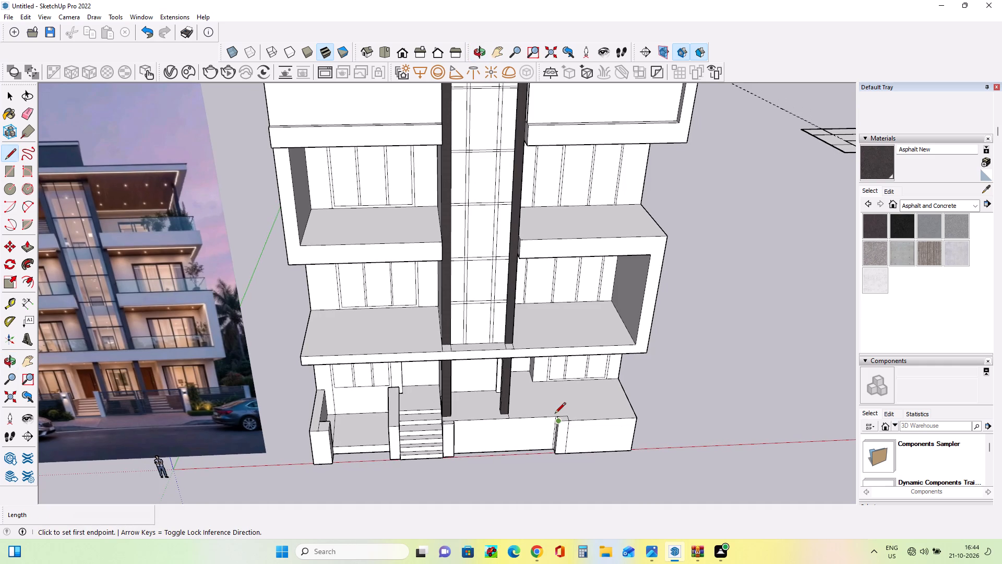
# Examine the ground-floor platform front and the whole facade alongside the reference photo.
pyautogui.moveTo(579, 423); pyautogui.dragTo(518, 477, button='middle')
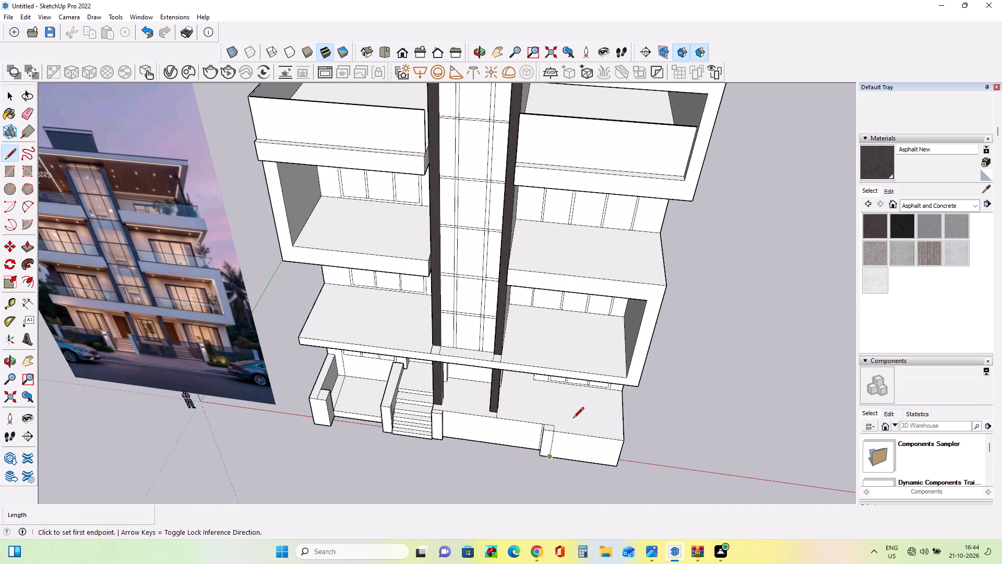
pyautogui.moveTo(572, 439); pyautogui.dragTo(404, 410, button='middle')
pyautogui.scroll(4, 504, 465)
pyautogui.moveTo(509, 478); pyautogui.dragTo(544, 478, button='middle')
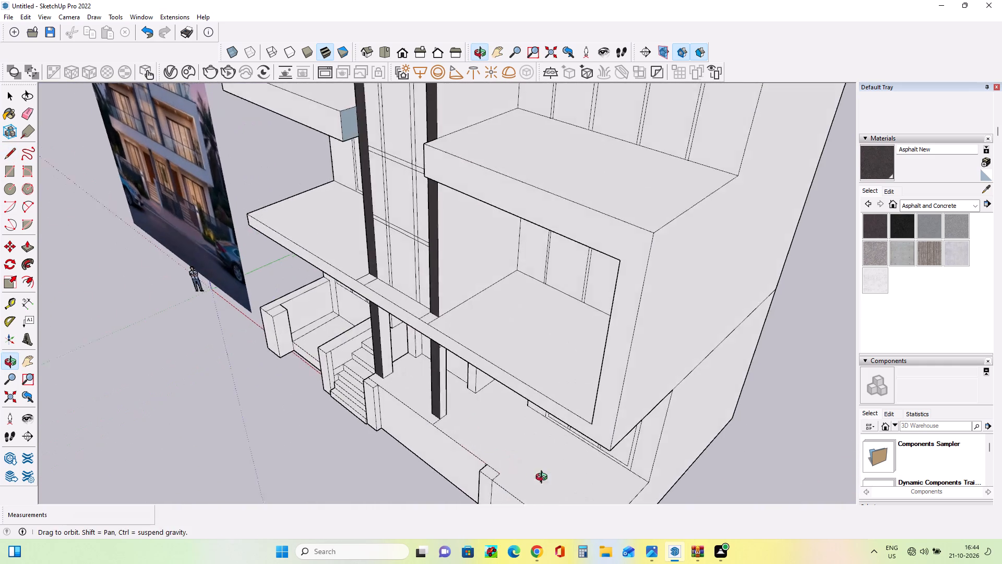
pyautogui.moveTo(544, 478); pyautogui.dragTo(720, 415, button='middle')
pyautogui.scroll(4, 639, 393)
pyautogui.scroll(1, 615, 430)
pyautogui.moveTo(618, 439); pyautogui.dragTo(651, 508, button='middle')
pyautogui.scroll(3, 612, 425)
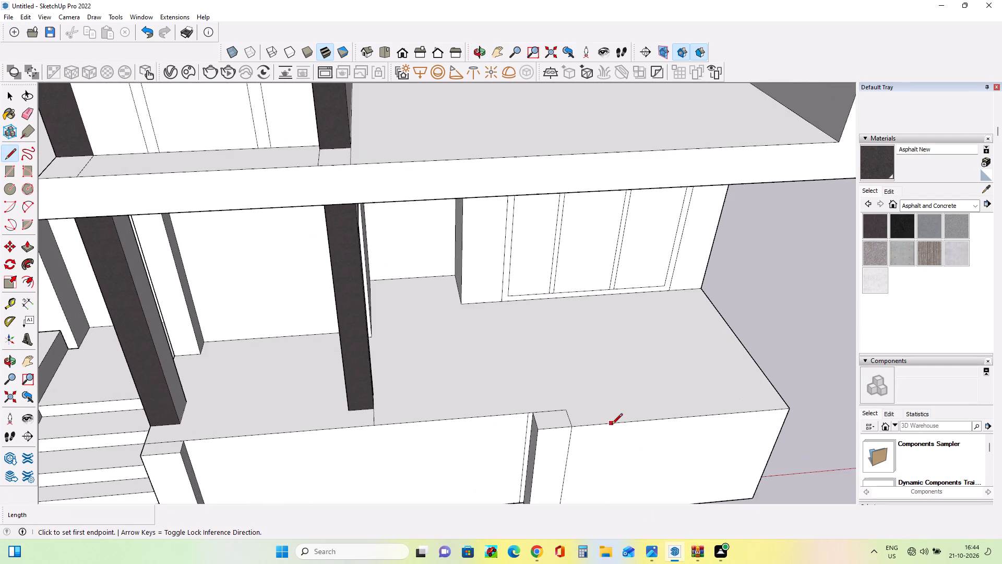
pyautogui.moveTo(610, 429); pyautogui.dragTo(618, 453, button='middle')
pyautogui.scroll(-15, 617, 445)
pyautogui.moveTo(765, 452); pyautogui.dragTo(707, 425, button='middle')
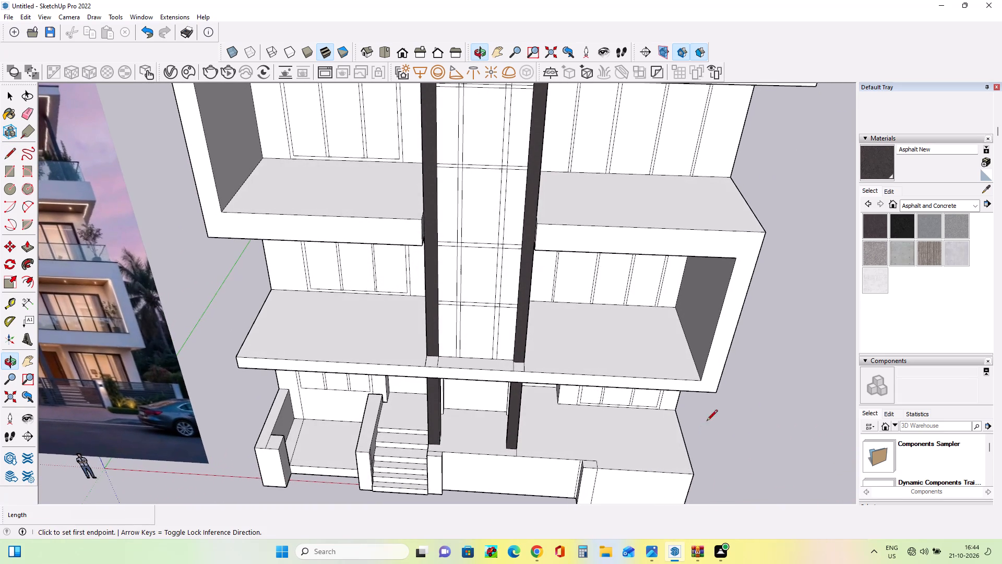
pyautogui.scroll(1, 587, 439)
pyautogui.moveTo(594, 438); pyautogui.dragTo(602, 421, button='middle')
pyautogui.scroll(-2, 602, 423)
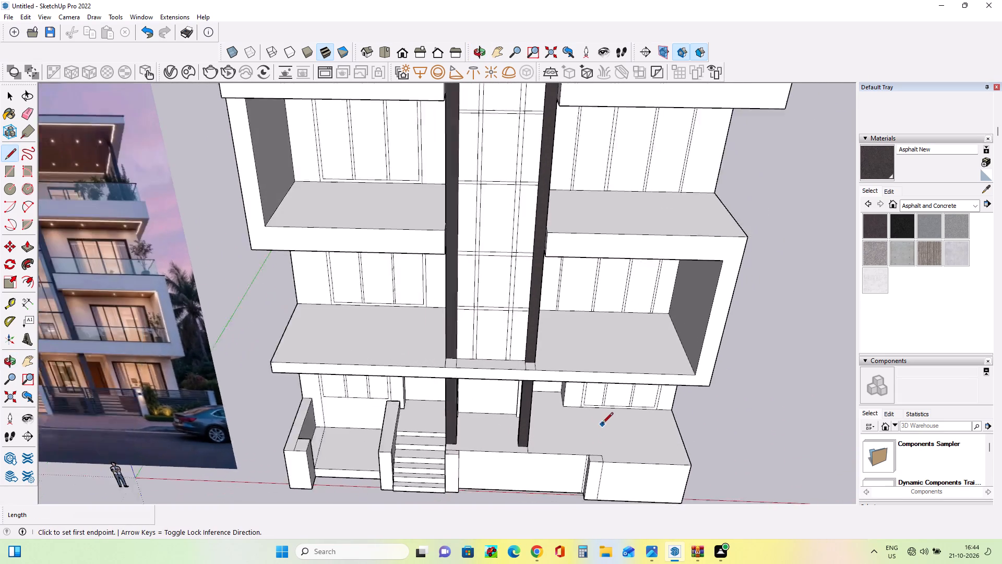
pyautogui.scroll(-2, 602, 424)
pyautogui.moveTo(634, 463); pyautogui.dragTo(628, 466, button='middle')
pyautogui.moveTo(628, 471); pyautogui.dragTo(625, 456, button='middle')
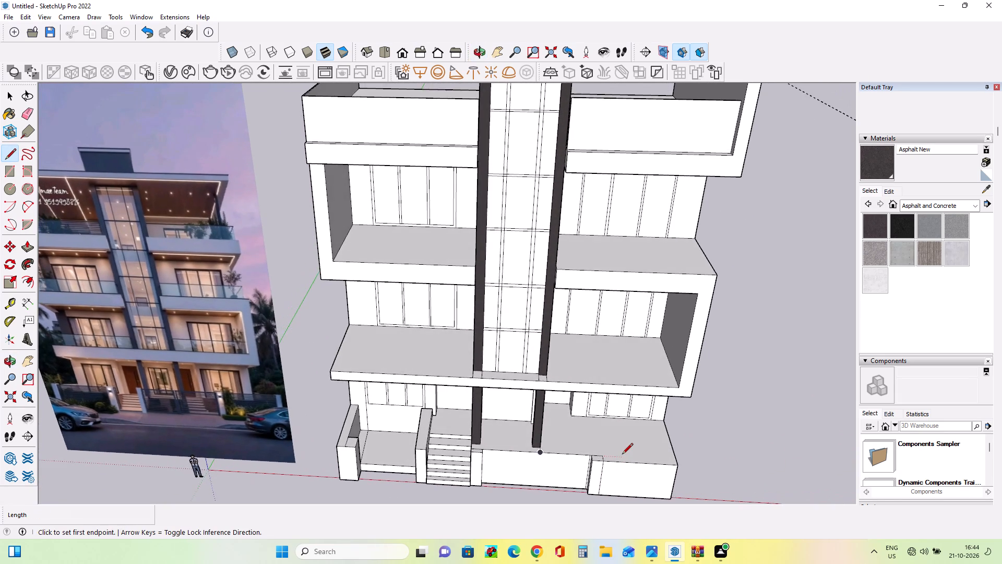
pyautogui.scroll(-7, 621, 455)
pyautogui.moveTo(671, 470); pyautogui.dragTo(658, 430, button='middle')
pyautogui.scroll(-4, 447, 428)
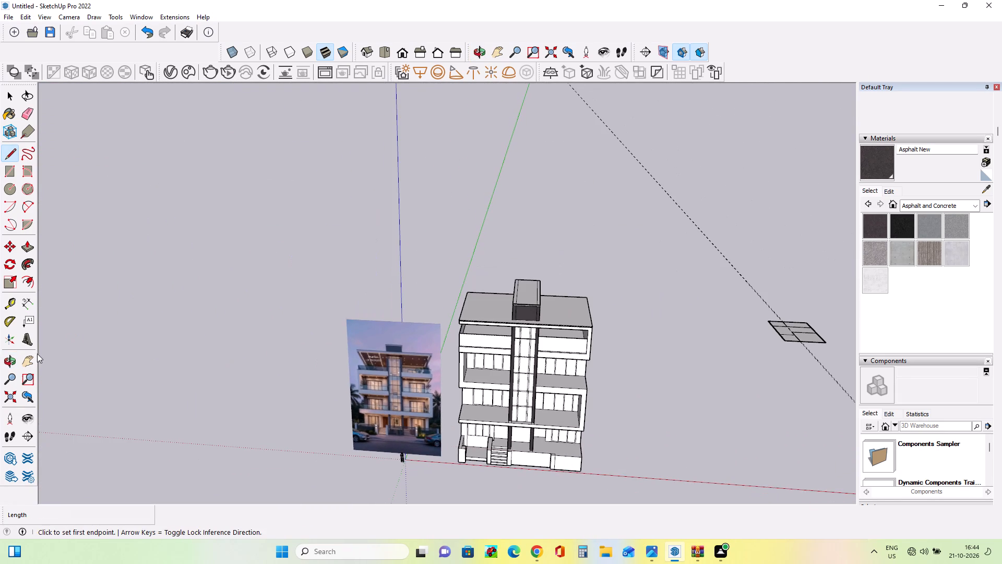
pyautogui.click(29, 358)
pyautogui.moveTo(385, 370); pyautogui.dragTo(332, 307)
pyautogui.scroll(4, 678, 416)
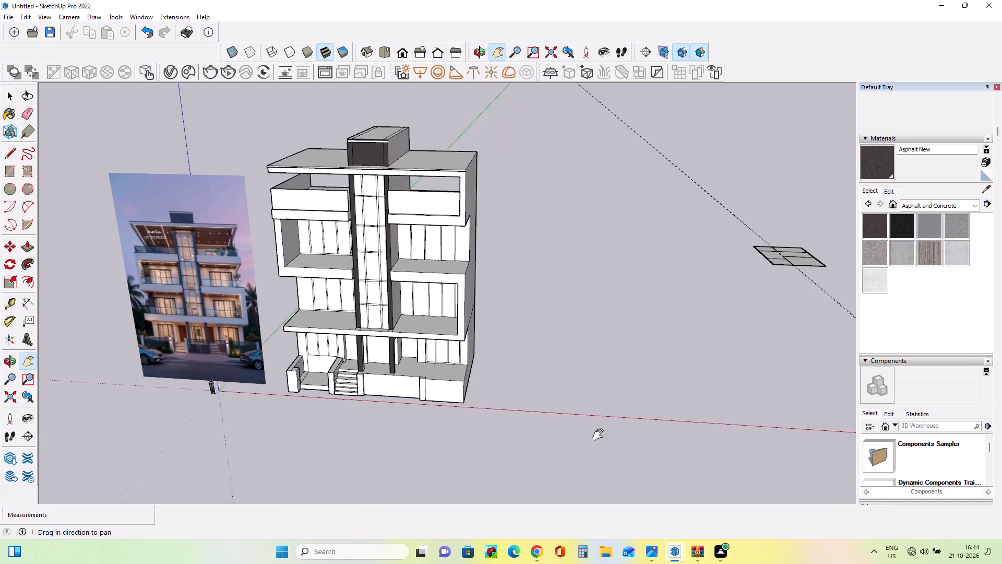
pyautogui.scroll(1, 600, 435)
pyautogui.moveTo(434, 365); pyautogui.dragTo(429, 386, button='middle')
pyautogui.scroll(3, 398, 356)
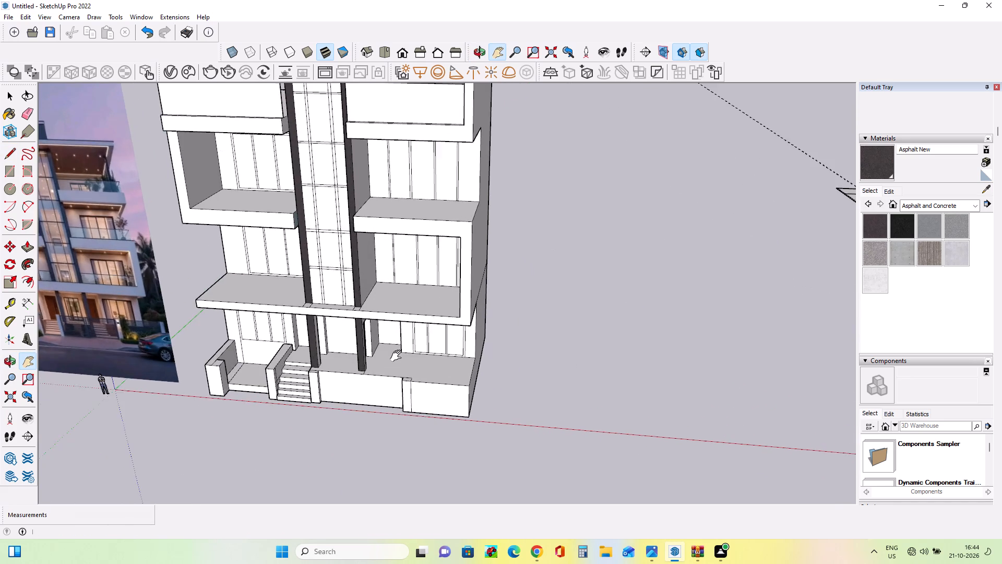
pyautogui.scroll(6, 398, 356)
pyautogui.moveTo(447, 405); pyautogui.dragTo(464, 430, button='middle')
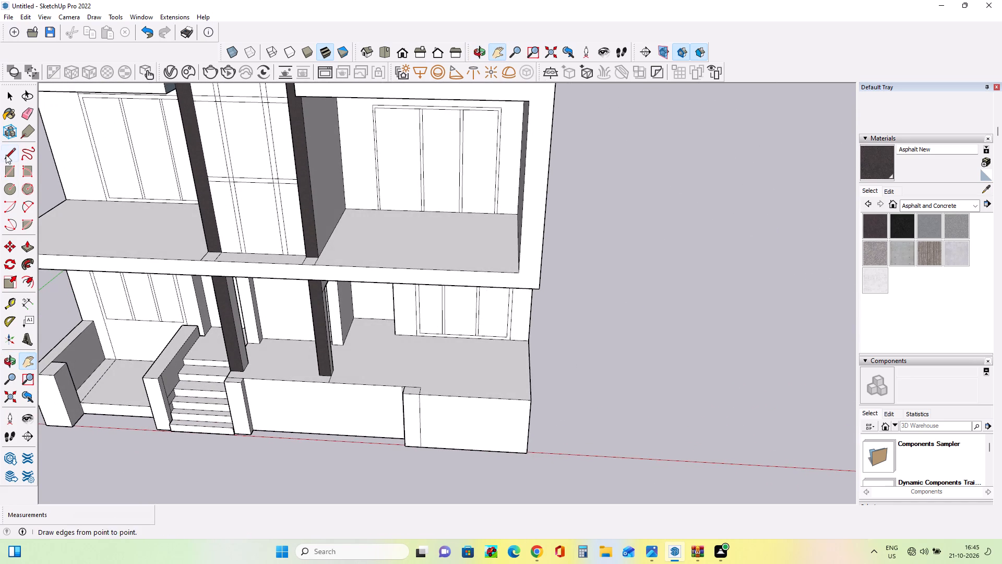
# Draw a line on the ground-floor platform from the front pier's rear corner to the outer side edge, parallel to the front edge.
pyautogui.click(6, 155)
pyautogui.moveTo(444, 400); pyautogui.dragTo(441, 426, button='middle')
pyautogui.scroll(6, 411, 381)
pyautogui.moveTo(421, 399); pyautogui.dragTo(479, 406, button='middle')
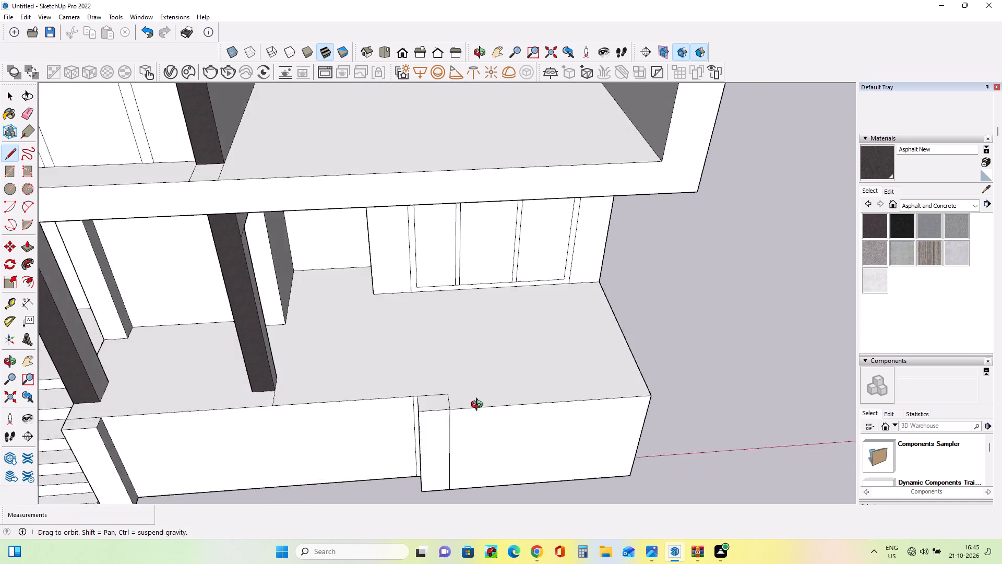
pyautogui.moveTo(479, 406); pyautogui.dragTo(452, 395, button='middle')
pyautogui.click(442, 389)
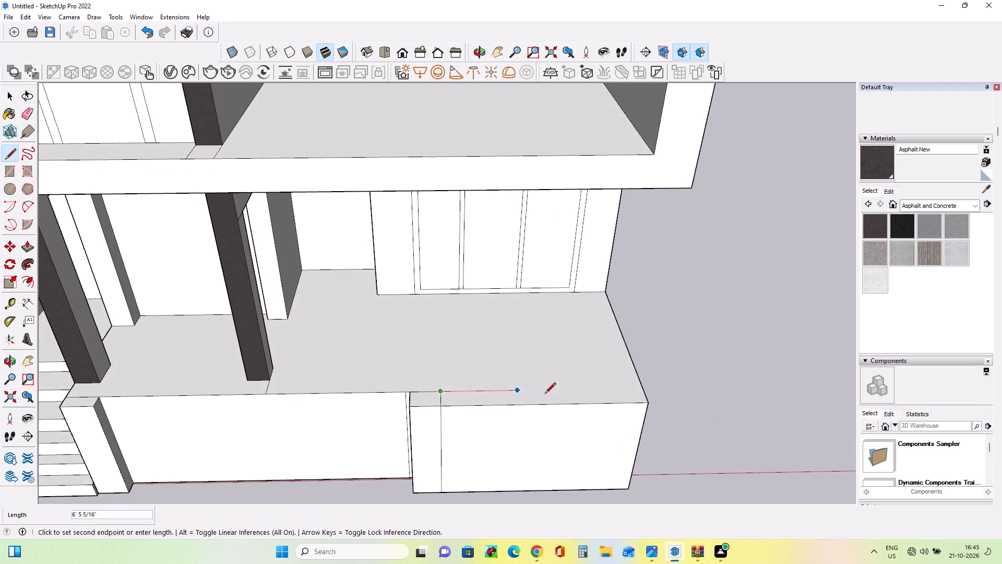
pyautogui.click(642, 387)
# Draw a vertical line down the platform's outer side face from the end of the new top line to the bottom edge.
pyautogui.moveTo(657, 415); pyautogui.dragTo(658, 422, button='middle')
pyautogui.scroll(-7, 658, 422)
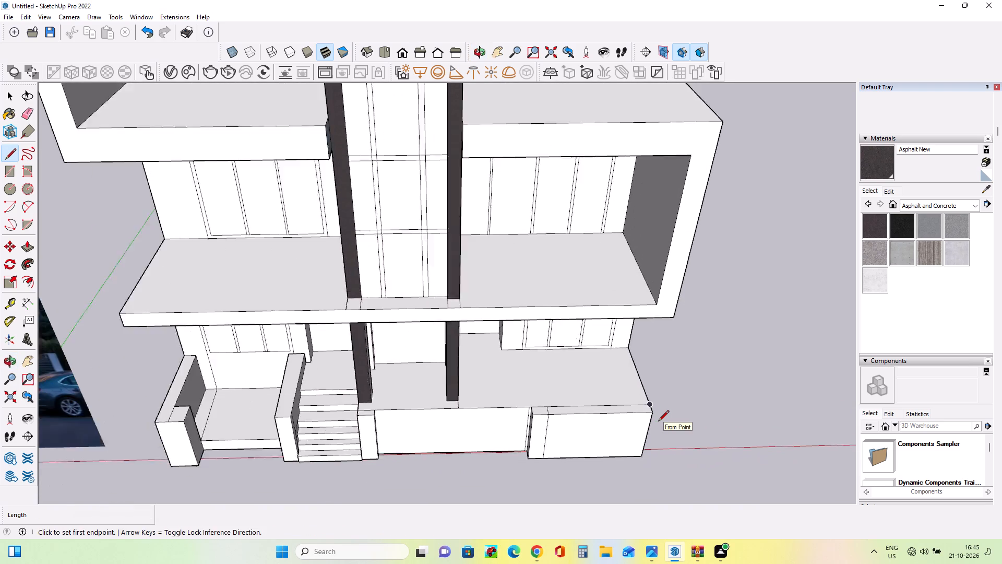
pyautogui.moveTo(658, 422); pyautogui.dragTo(658, 414, button='middle')
pyautogui.scroll(-2, 659, 411)
pyautogui.moveTo(662, 414); pyautogui.dragTo(629, 398, button='middle')
pyautogui.scroll(-3, 629, 398)
pyautogui.moveTo(659, 450); pyautogui.dragTo(491, 289, button='middle')
pyautogui.scroll(-3, 491, 288)
pyautogui.moveTo(636, 453); pyautogui.dragTo(622, 483, button='middle')
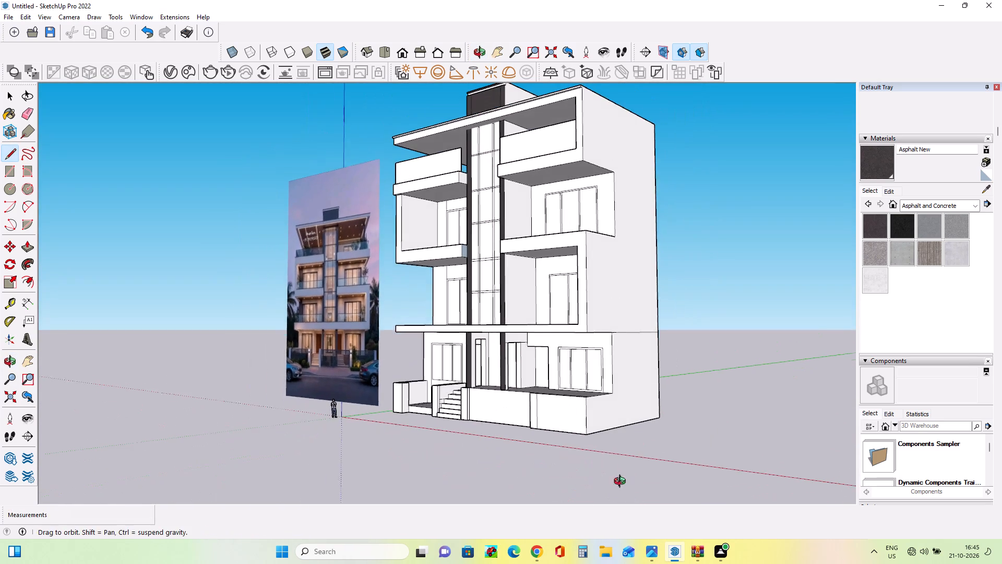
pyautogui.moveTo(622, 483); pyautogui.dragTo(612, 500, button='middle')
pyautogui.scroll(4, 580, 466)
pyautogui.moveTo(577, 394); pyautogui.dragTo(578, 406)
pyautogui.click(580, 446)
# Examine the outer corner of the ground-floor platform and the narrow strip marked along its front.
pyautogui.scroll(2, 590, 476)
pyautogui.moveTo(583, 481); pyautogui.dragTo(533, 498, button='middle')
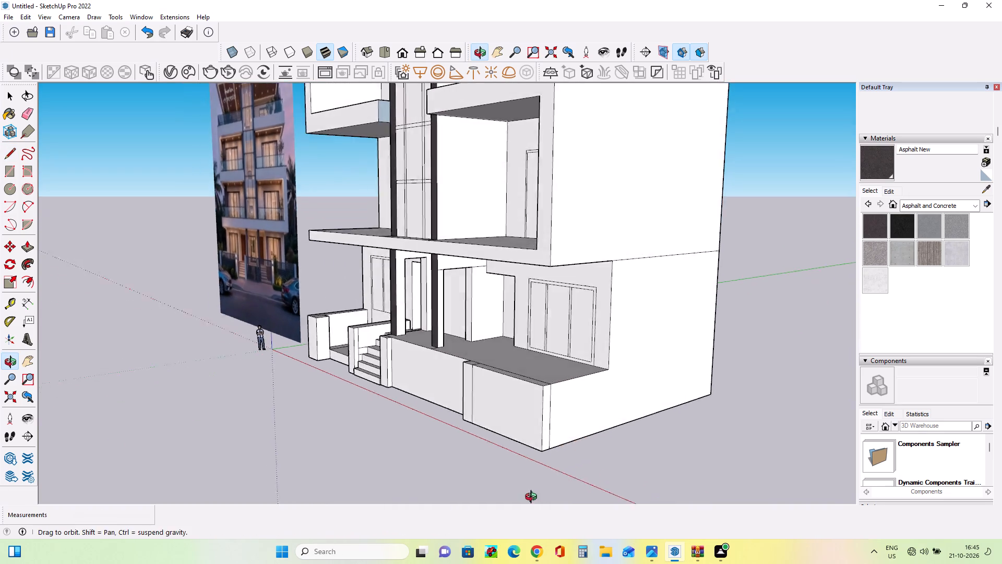
pyautogui.moveTo(533, 498); pyautogui.dragTo(531, 499, button='middle')
pyautogui.scroll(7, 512, 464)
pyautogui.moveTo(512, 464); pyautogui.dragTo(581, 473, button='middle')
pyautogui.scroll(-3, 426, 424)
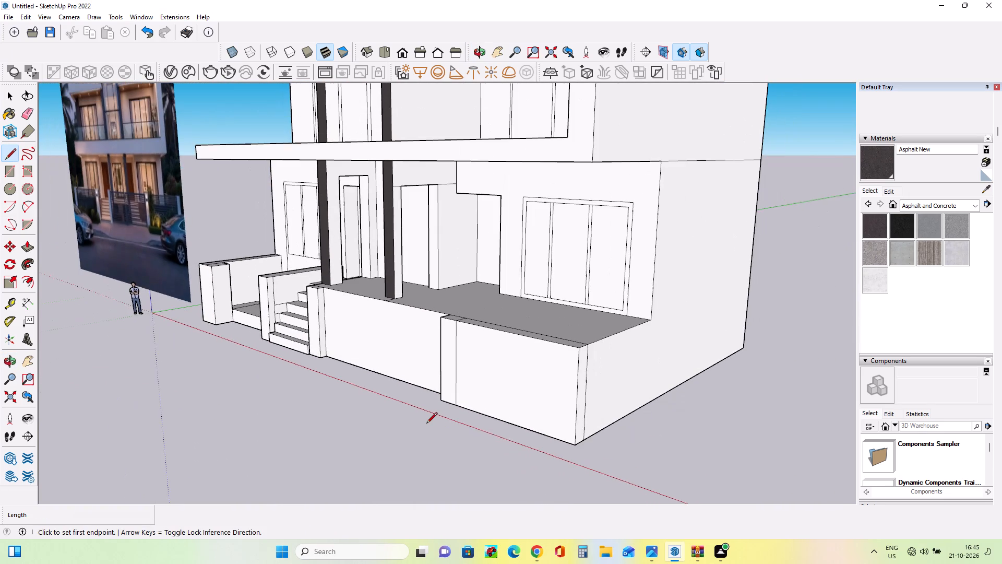
pyautogui.moveTo(430, 428); pyautogui.dragTo(438, 436, button='middle')
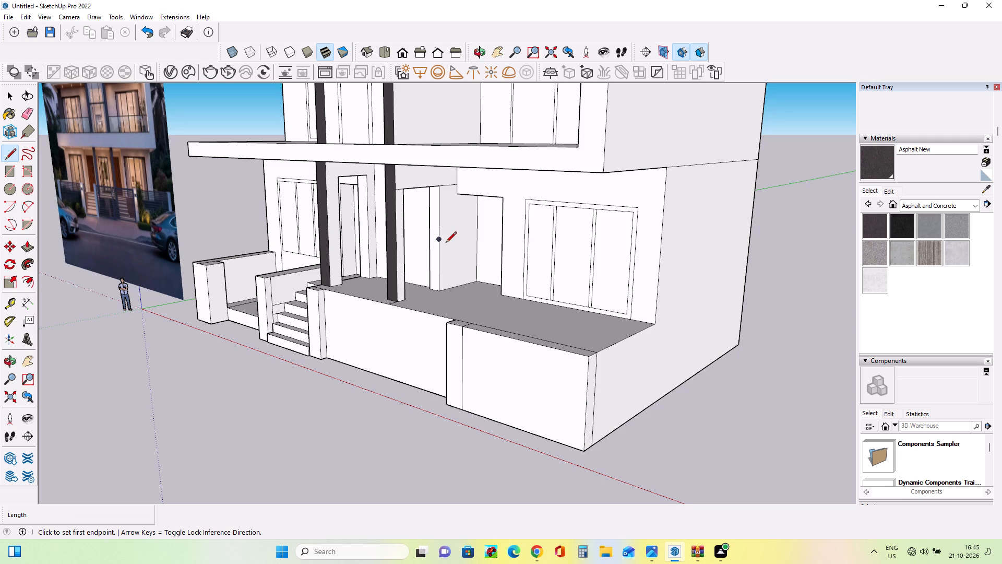
pyautogui.moveTo(477, 270); pyautogui.dragTo(505, 318, button='middle')
pyautogui.moveTo(605, 384); pyautogui.dragTo(609, 394, button='middle')
pyautogui.moveTo(598, 430); pyautogui.dragTo(599, 423, button='middle')
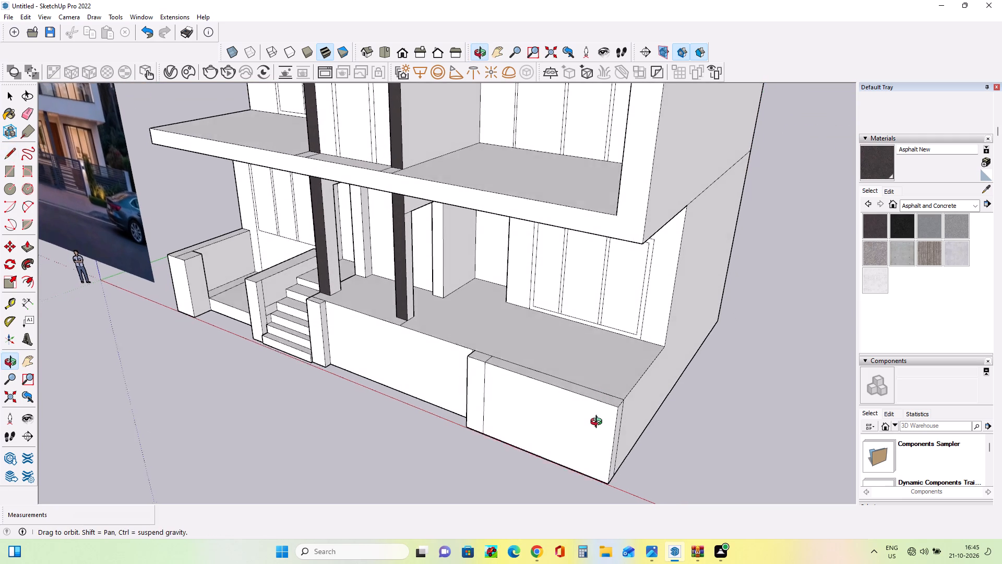
pyautogui.moveTo(599, 423); pyautogui.dragTo(598, 415, button='middle')
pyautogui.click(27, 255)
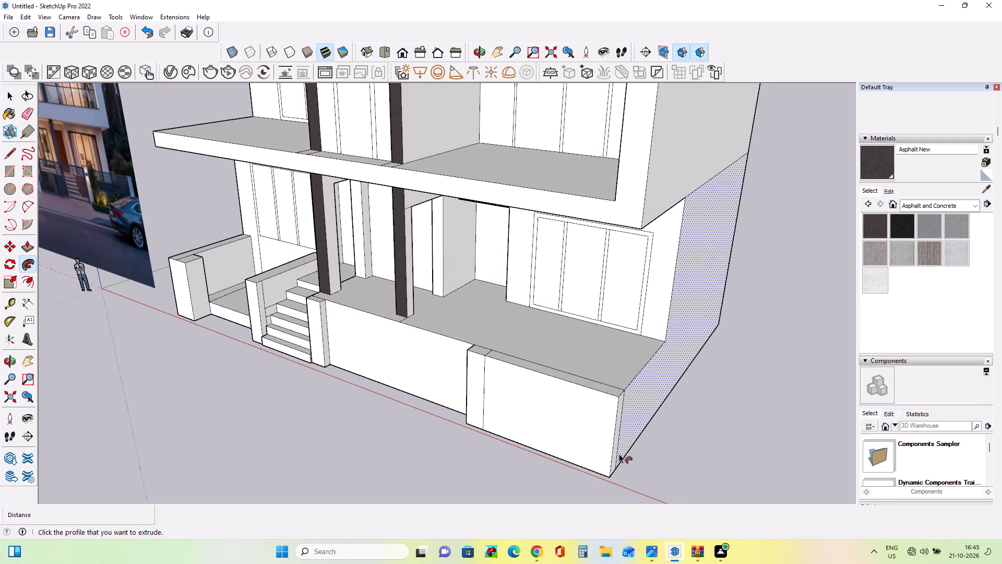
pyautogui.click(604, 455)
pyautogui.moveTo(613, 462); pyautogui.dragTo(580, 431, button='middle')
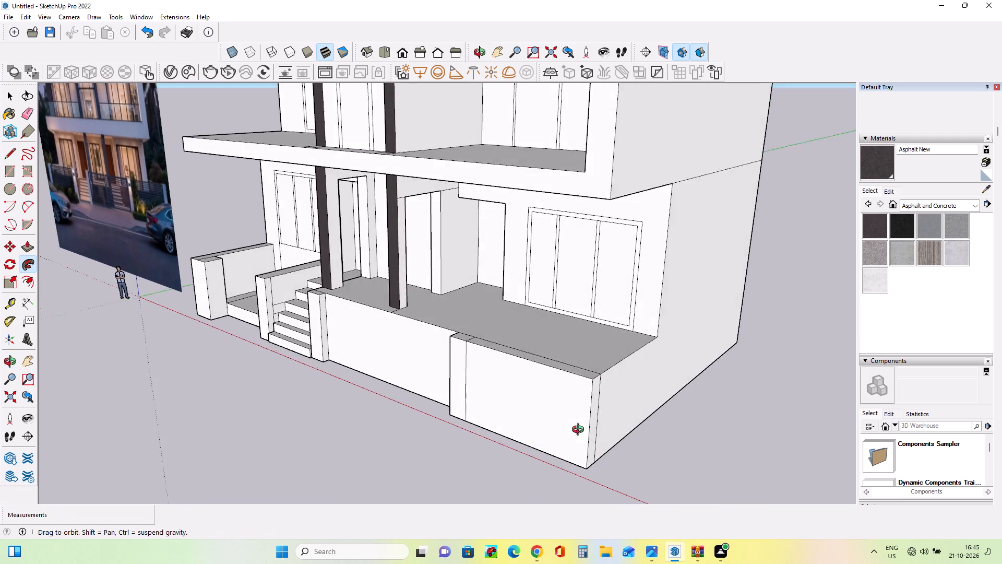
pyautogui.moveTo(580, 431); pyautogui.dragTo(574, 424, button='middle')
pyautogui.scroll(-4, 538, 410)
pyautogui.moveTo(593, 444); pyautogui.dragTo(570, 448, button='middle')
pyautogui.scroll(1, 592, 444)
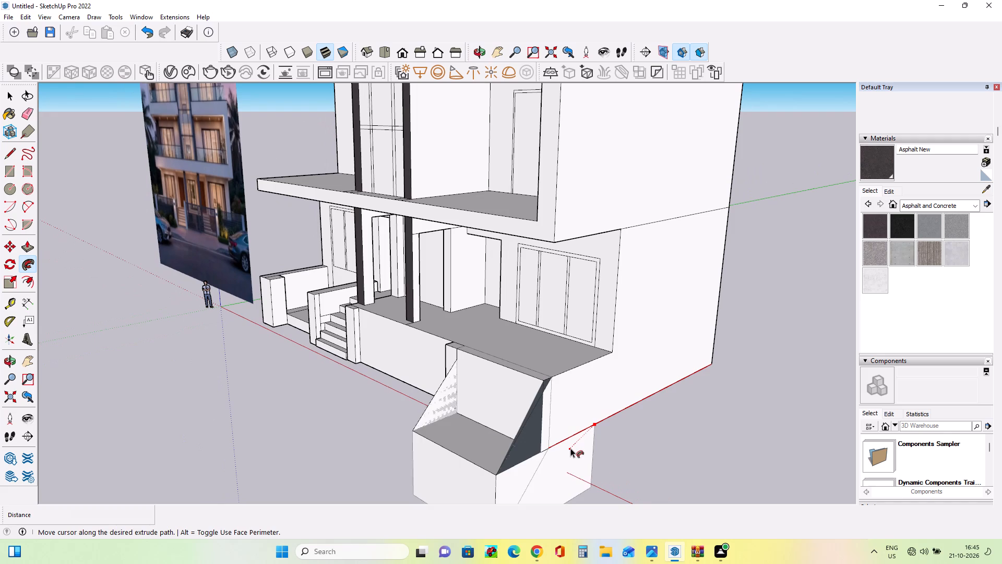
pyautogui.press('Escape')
# Push/Pull the narrow vertical strip on the platform's side face outward by about 1' 8 3/4".
pyautogui.click(27, 249)
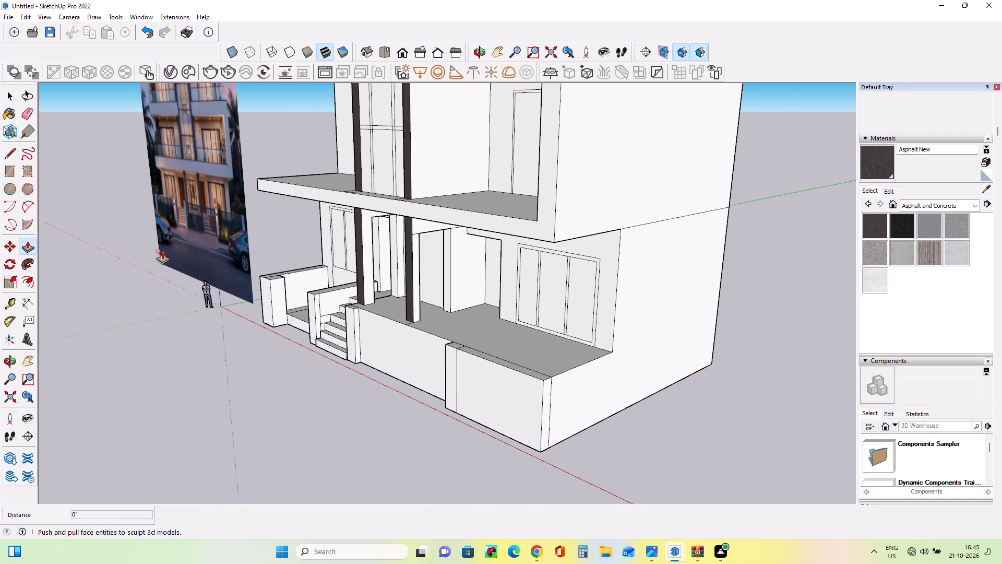
pyautogui.click(547, 423)
pyautogui.click(557, 435)
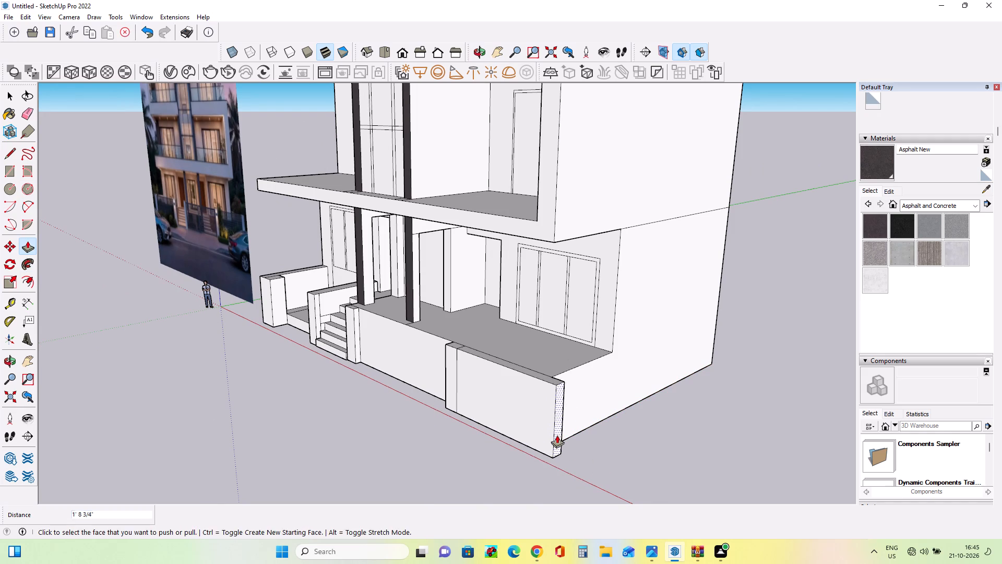
# Mark off an end pier on the extended front wall with a line across its top and another along its front face.
pyautogui.moveTo(469, 413); pyautogui.dragTo(639, 431, button='middle')
pyautogui.scroll(-3, 583, 370)
pyautogui.moveTo(604, 400); pyautogui.dragTo(620, 429, button='middle')
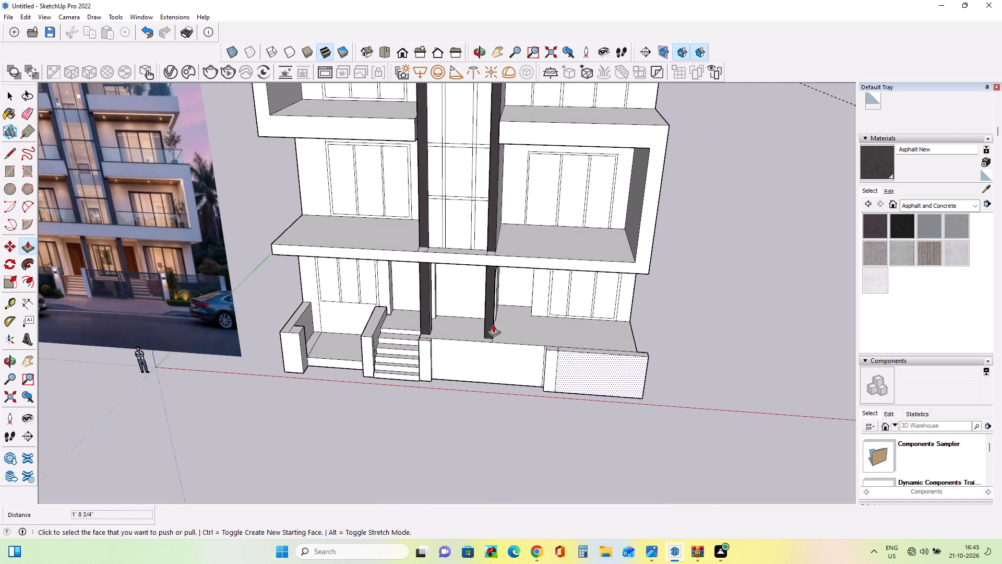
pyautogui.click(6, 152)
pyautogui.moveTo(553, 368); pyautogui.dragTo(566, 423, button='middle')
pyautogui.scroll(-1, 622, 356)
pyautogui.scroll(1, 622, 356)
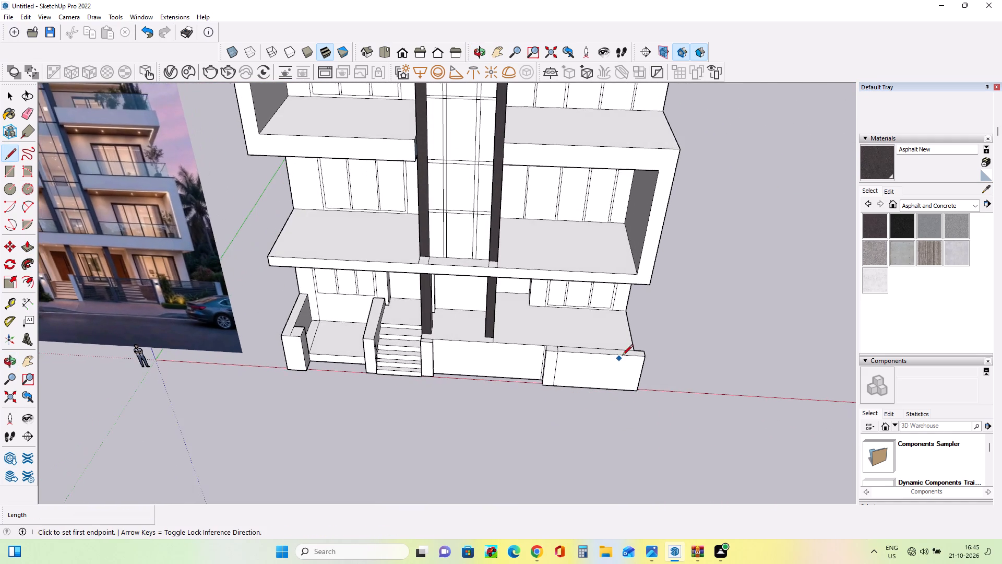
pyautogui.scroll(5, 622, 356)
pyautogui.click(640, 344)
pyautogui.click(640, 352)
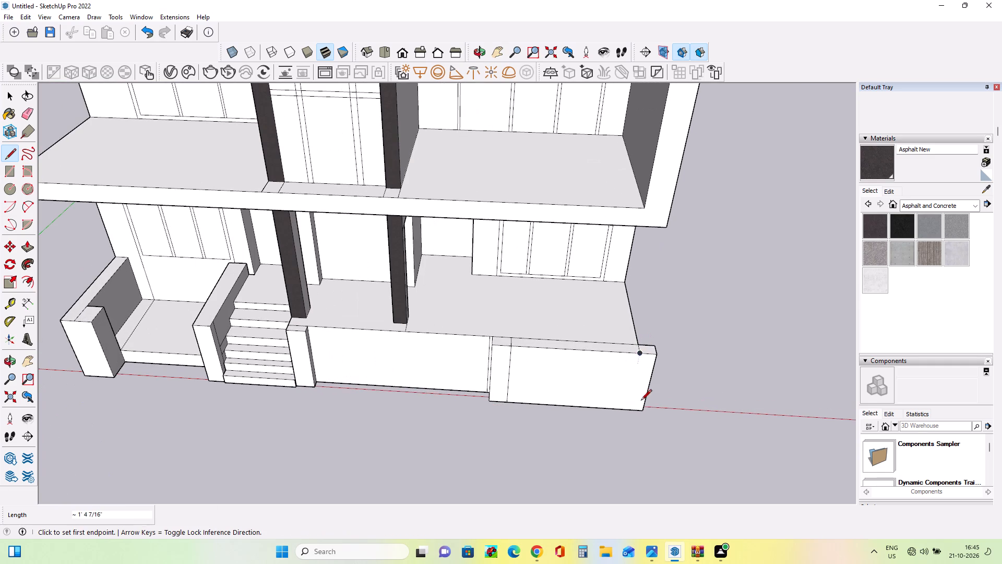
pyautogui.click(627, 408)
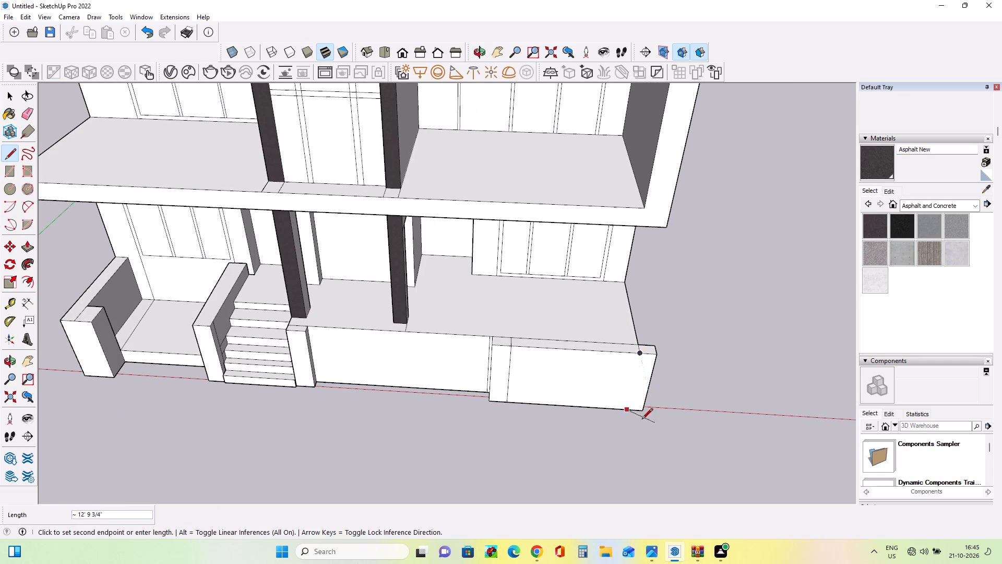
pyautogui.click(636, 353)
# Push/Pull the wall's top strip between the two front piers down by about 7' 11", leaving a low base ledge.
pyautogui.moveTo(662, 396); pyautogui.dragTo(655, 379, button='middle')
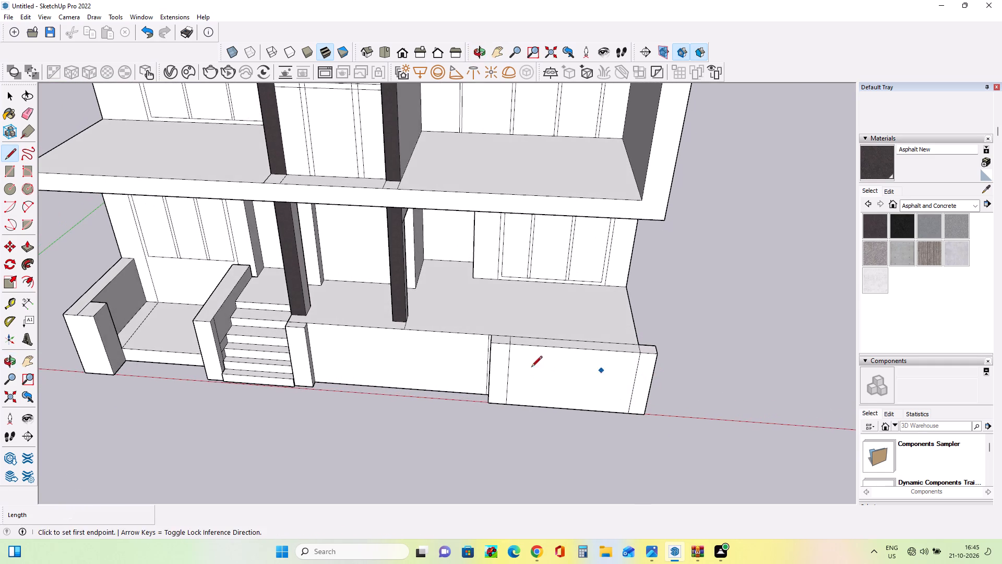
pyautogui.moveTo(530, 383); pyautogui.dragTo(593, 387, button='middle')
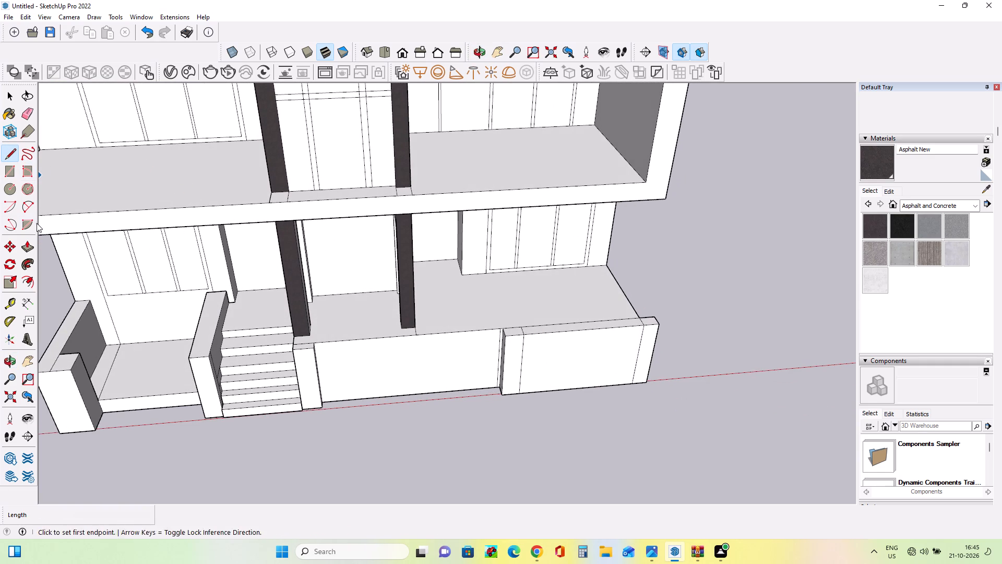
pyautogui.click(21, 245)
pyautogui.click(567, 328)
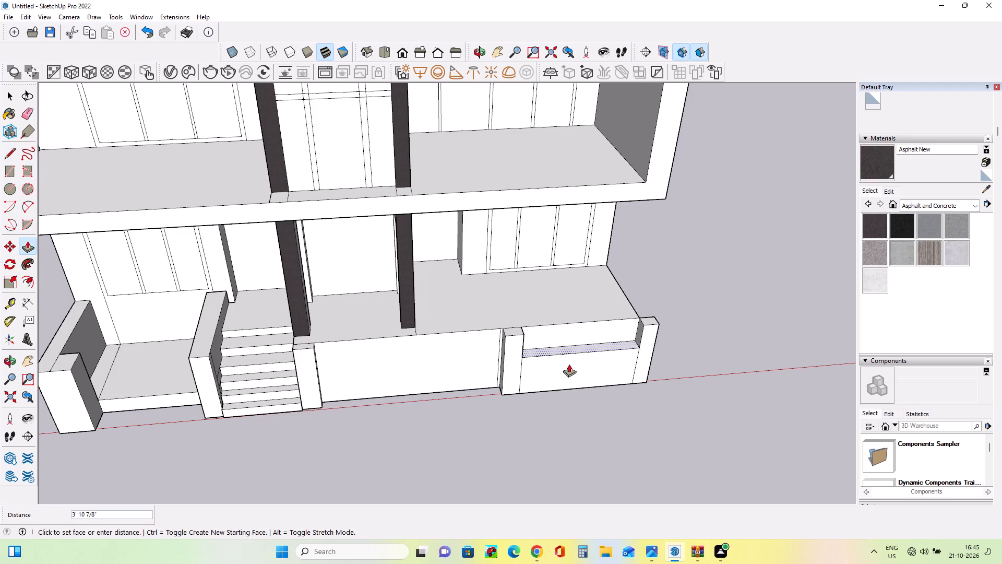
pyautogui.click(569, 384)
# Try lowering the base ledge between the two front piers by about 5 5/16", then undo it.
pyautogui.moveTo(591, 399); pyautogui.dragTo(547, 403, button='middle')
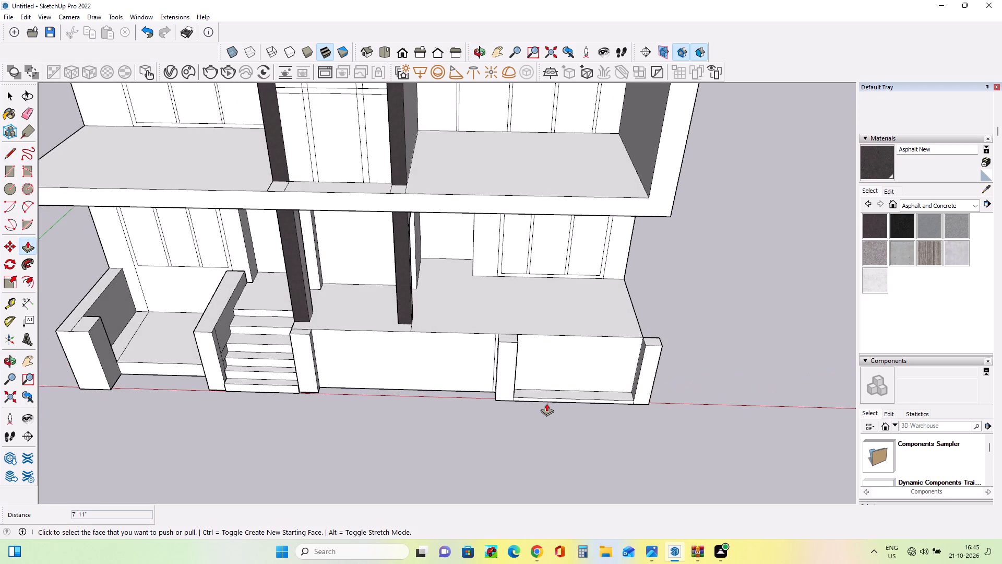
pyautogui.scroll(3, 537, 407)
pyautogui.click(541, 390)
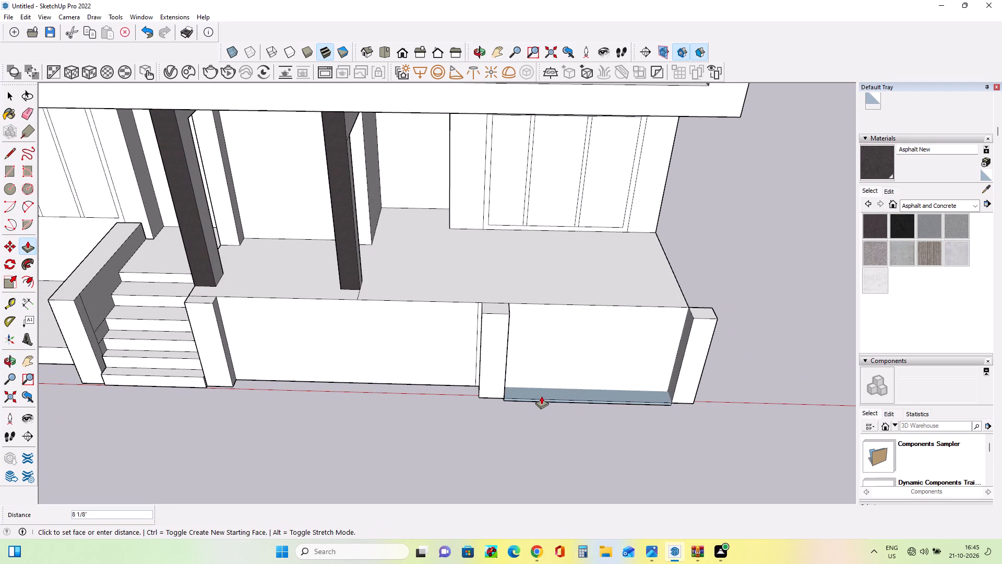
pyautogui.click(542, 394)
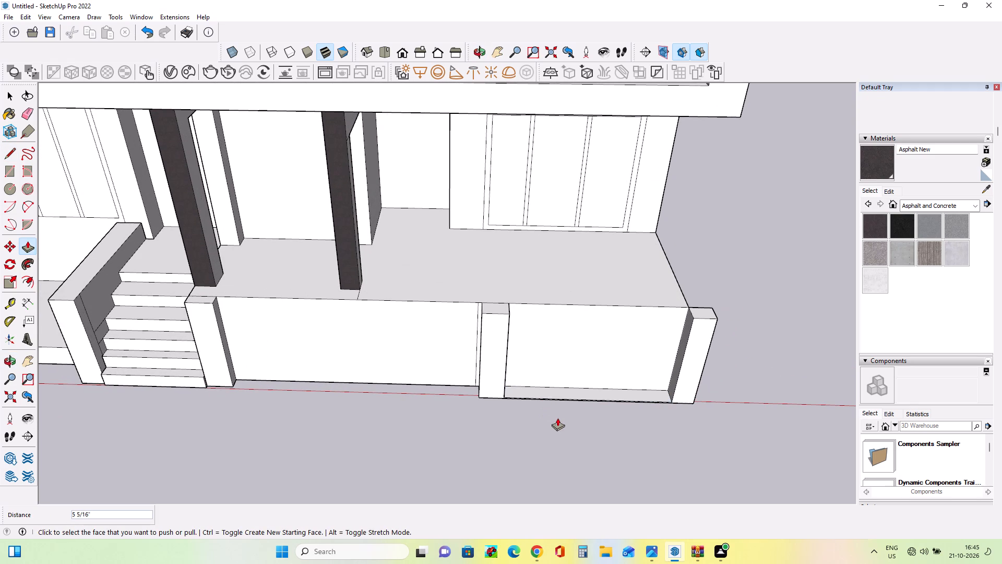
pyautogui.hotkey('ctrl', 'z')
# Push/Pull the top of the base ledge between the two front piers down by about 4 5/16".
pyautogui.click(556, 391)
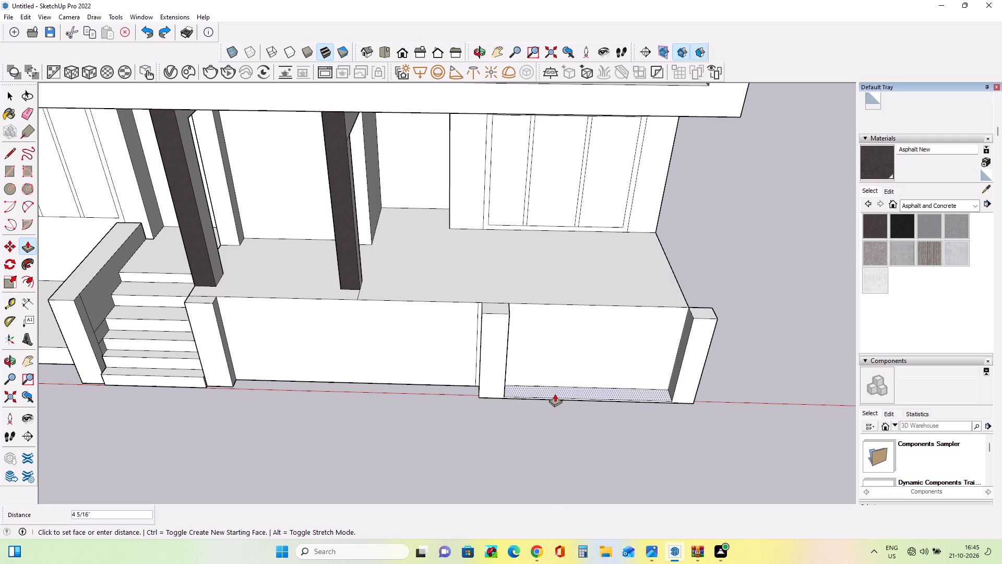
pyautogui.click(555, 394)
pyautogui.moveTo(550, 425); pyautogui.dragTo(502, 431, button='middle')
pyautogui.scroll(6, 527, 392)
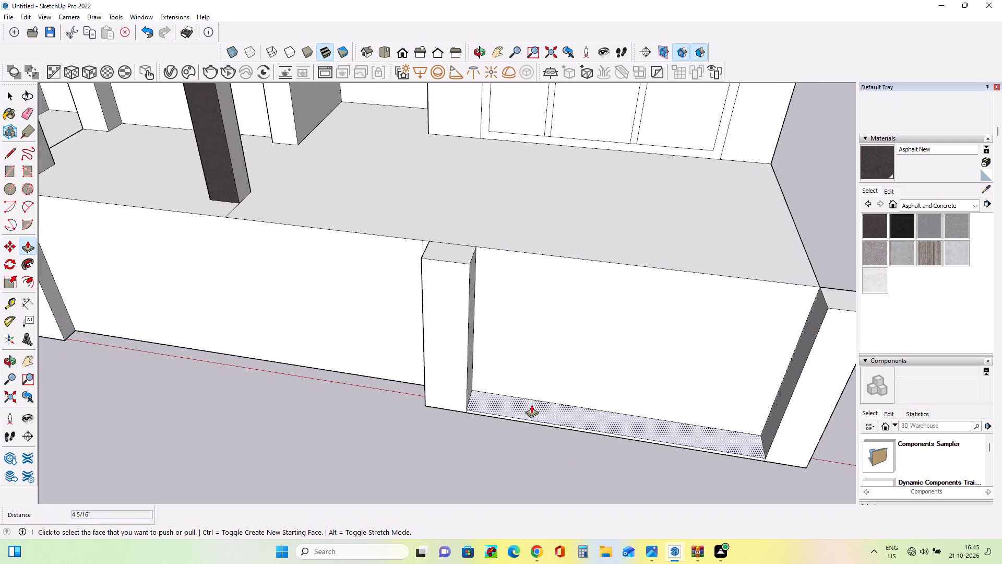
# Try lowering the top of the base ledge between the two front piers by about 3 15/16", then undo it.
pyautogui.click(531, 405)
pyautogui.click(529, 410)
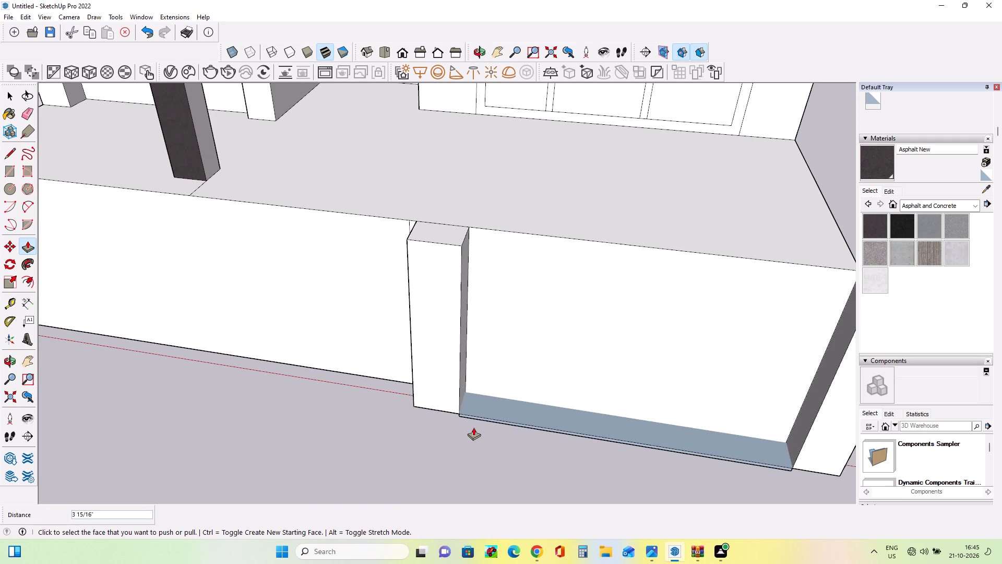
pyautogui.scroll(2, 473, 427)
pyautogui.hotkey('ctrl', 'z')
# Push/Pull the top of the base ledge between the two front piers down by about 1 7/16".
pyautogui.click(494, 406)
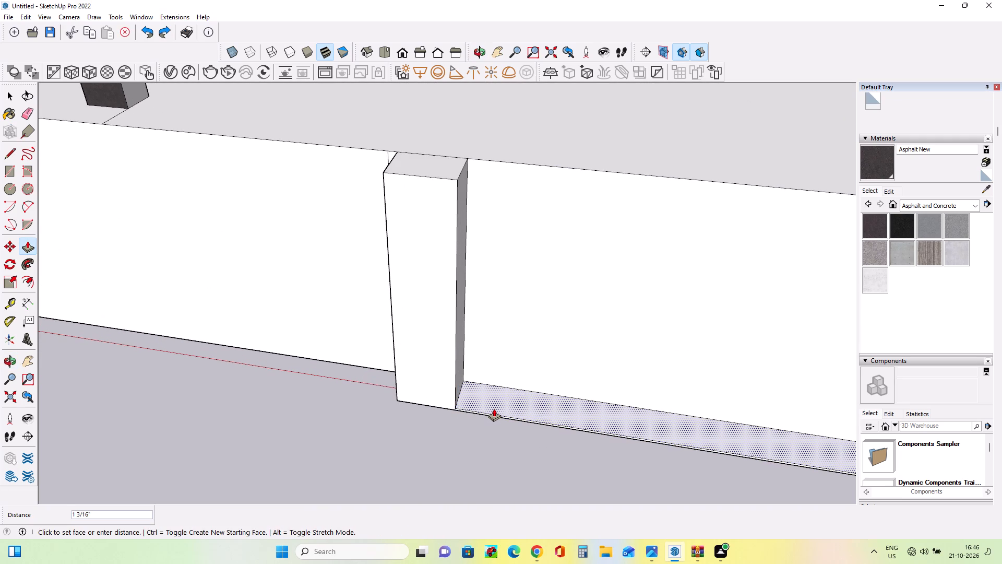
pyautogui.click(494, 409)
pyautogui.moveTo(455, 424); pyautogui.dragTo(490, 420, button='middle')
pyautogui.scroll(-2, 487, 412)
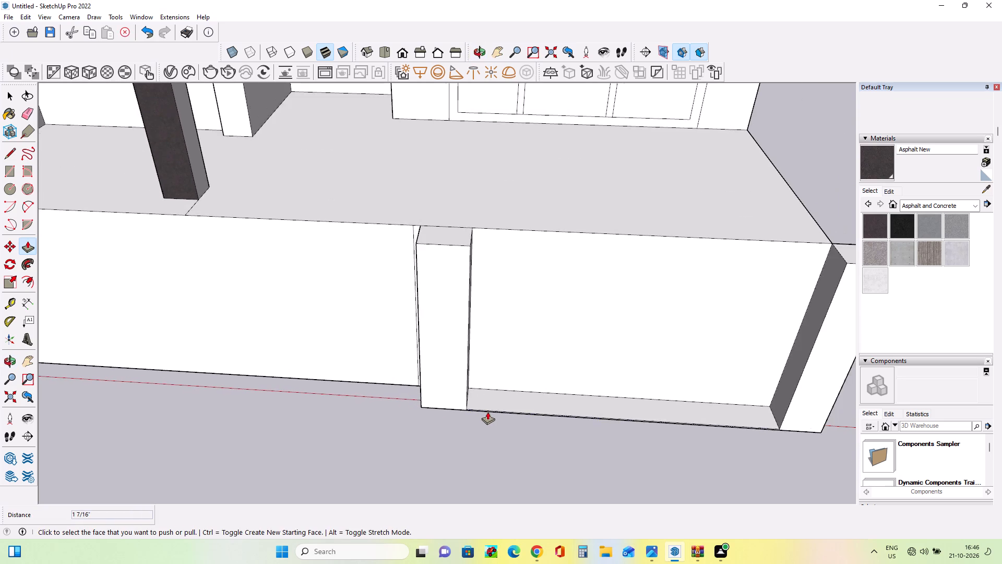
# Compare the modelled ground-floor front with the gate, piers and planting at street level in the reference photo.
pyautogui.scroll(-12, 487, 412)
pyautogui.moveTo(565, 377); pyautogui.dragTo(567, 393, button='middle')
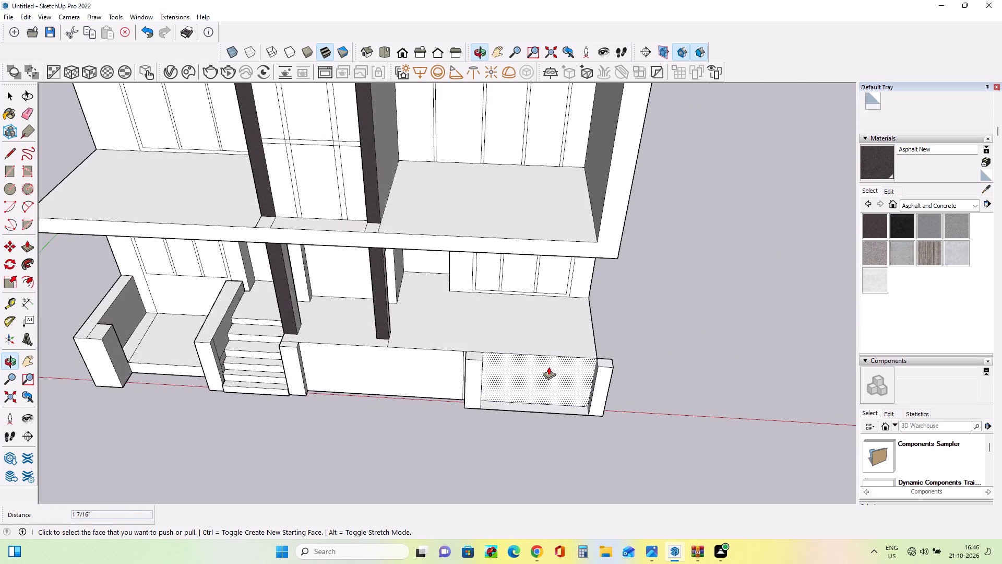
pyautogui.scroll(-3, 548, 367)
pyautogui.moveTo(508, 373); pyautogui.dragTo(533, 353, button='middle')
pyautogui.scroll(-5, 533, 353)
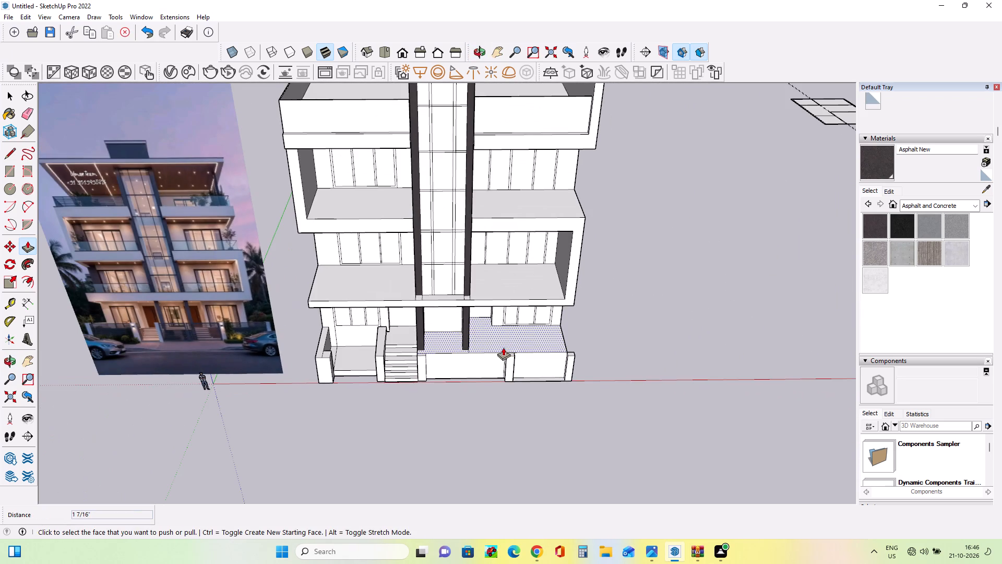
pyautogui.moveTo(503, 347); pyautogui.dragTo(510, 339, button='middle')
pyautogui.scroll(19, 207, 326)
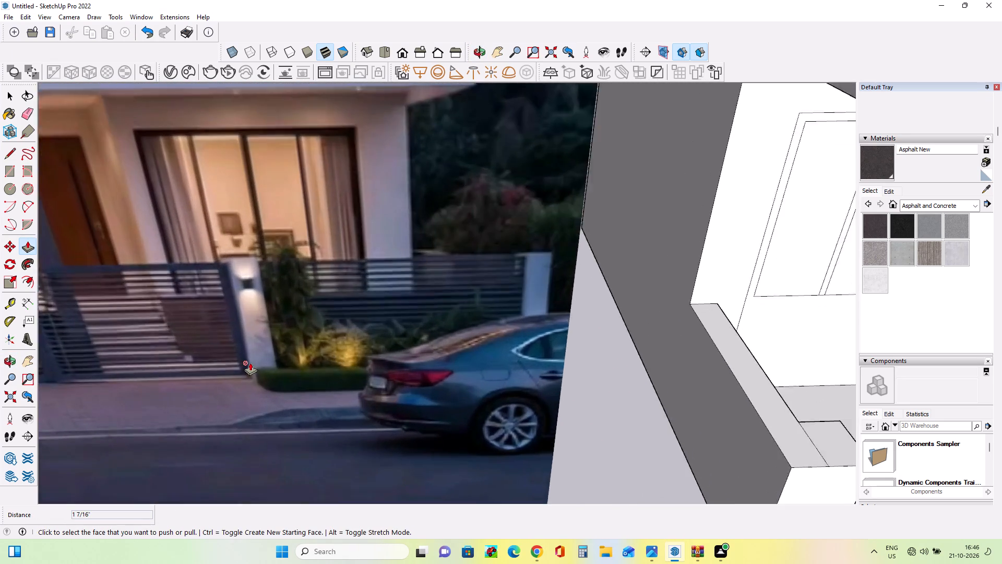
pyautogui.scroll(1, 250, 362)
pyautogui.scroll(-19, 250, 362)
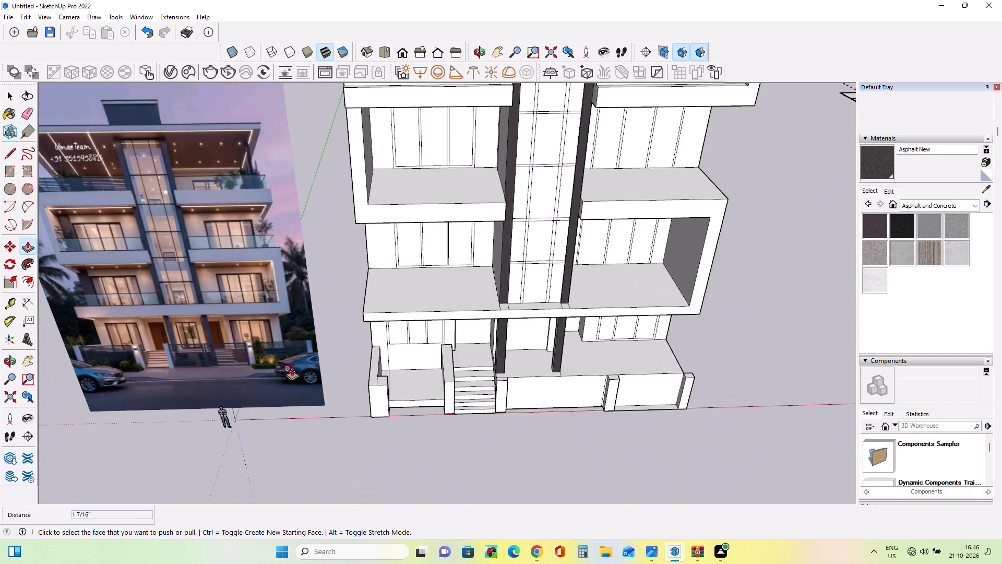
pyautogui.scroll(-4, 300, 368)
# Draw a line about 11' 4 3/8" long across the platform floor, from the front edge beside the inner pier to the back wall.
pyautogui.moveTo(563, 383); pyautogui.dragTo(522, 394, button='middle')
pyautogui.scroll(8, 506, 379)
pyautogui.moveTo(506, 378); pyautogui.dragTo(516, 367, button='middle')
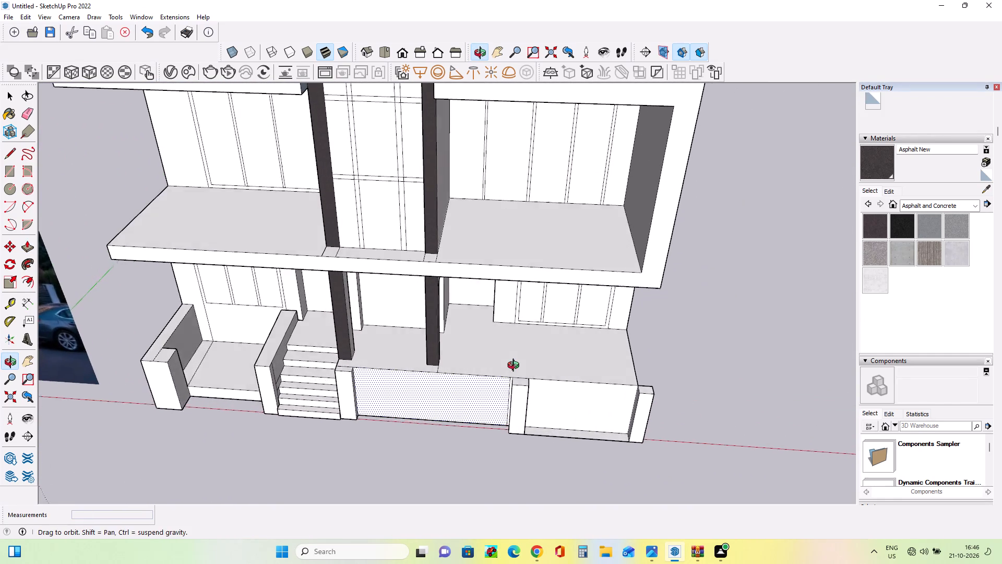
pyautogui.moveTo(516, 367); pyautogui.dragTo(518, 361, button='middle')
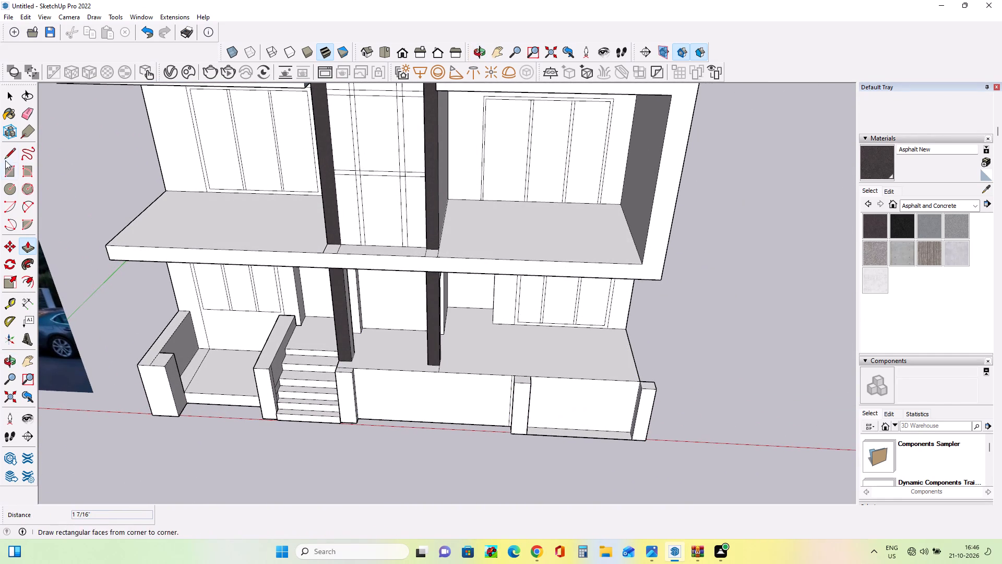
pyautogui.click(6, 158)
pyautogui.click(516, 378)
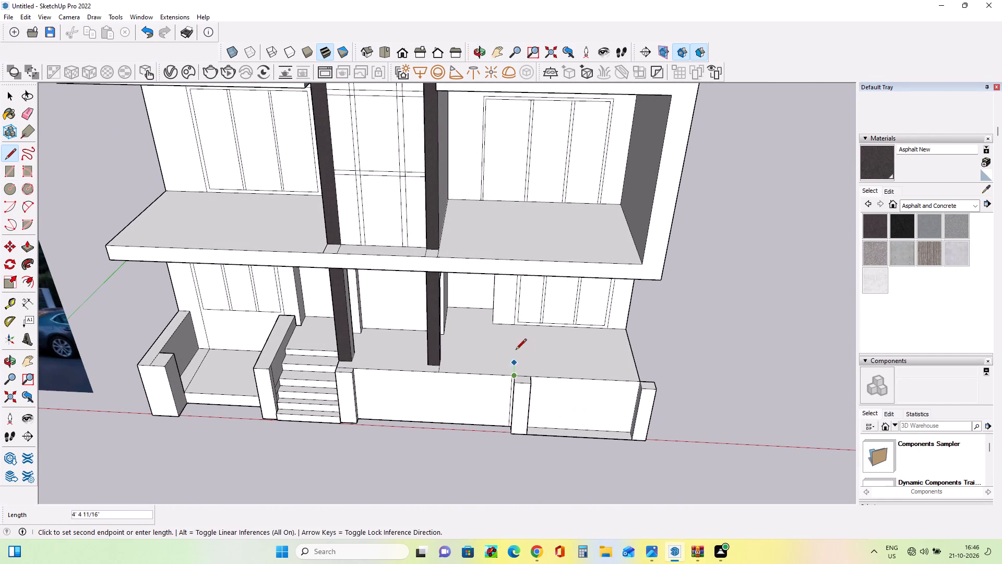
pyautogui.click(513, 322)
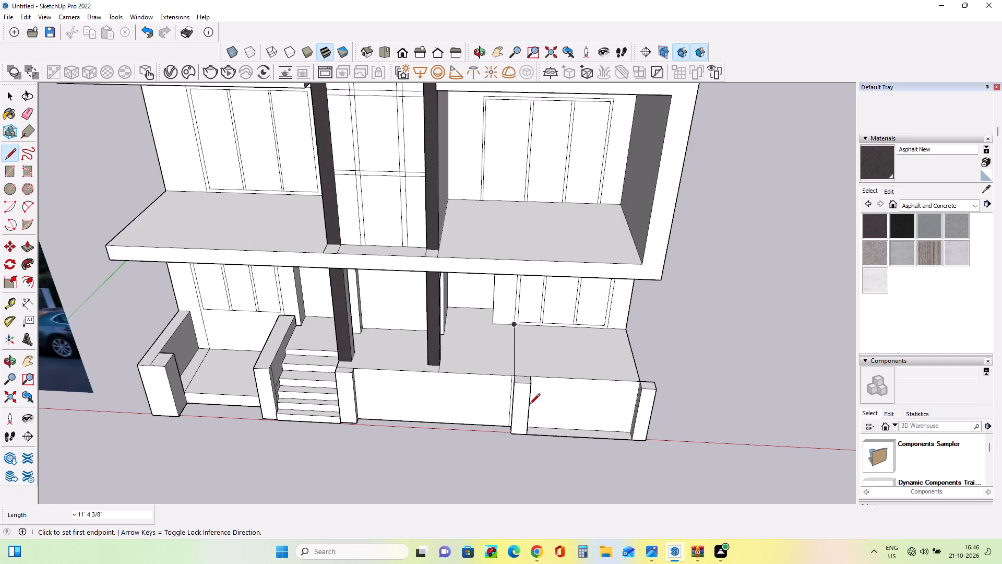
# Draw a rectangle about 9' 2 1/8" by 8' 5 7/16" on the front wall, between the dark column's base and the inner pier.
pyautogui.moveTo(529, 406); pyautogui.dragTo(532, 400, button='middle')
pyautogui.moveTo(564, 379); pyautogui.dragTo(581, 386, button='middle')
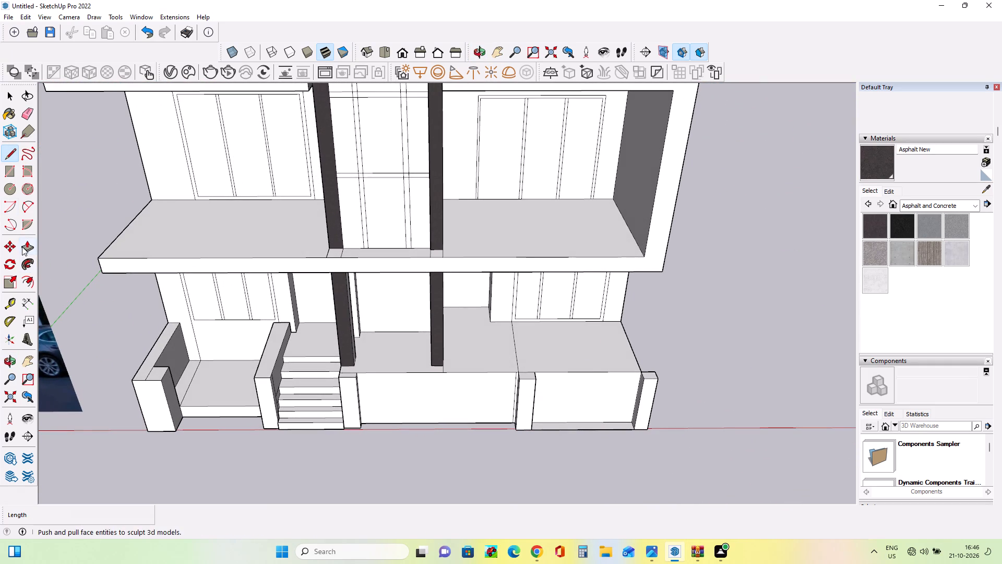
pyautogui.click(7, 173)
pyautogui.moveTo(467, 351); pyautogui.dragTo(455, 324, button='middle')
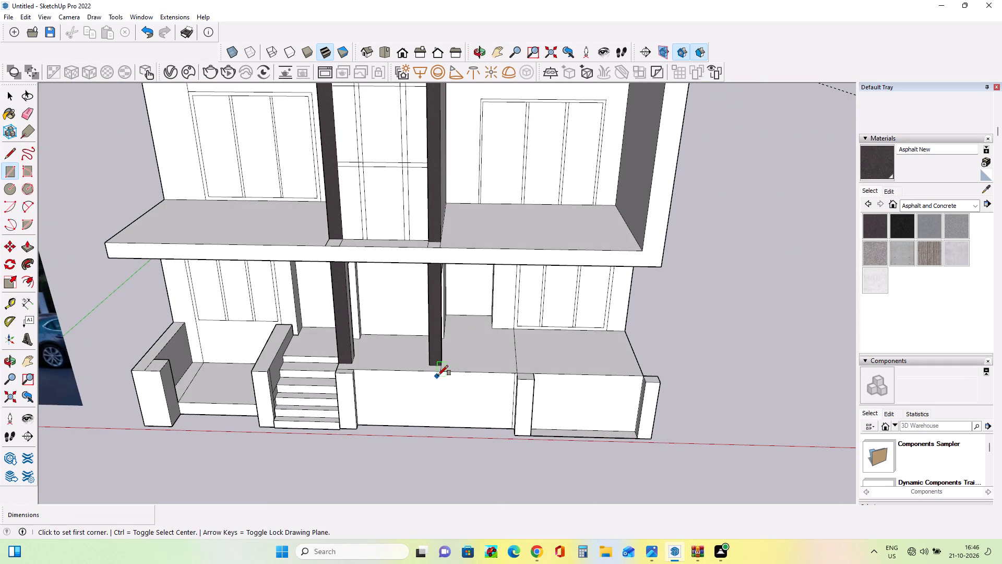
pyautogui.click(441, 375)
pyautogui.moveTo(506, 458); pyautogui.dragTo(536, 442, button='middle')
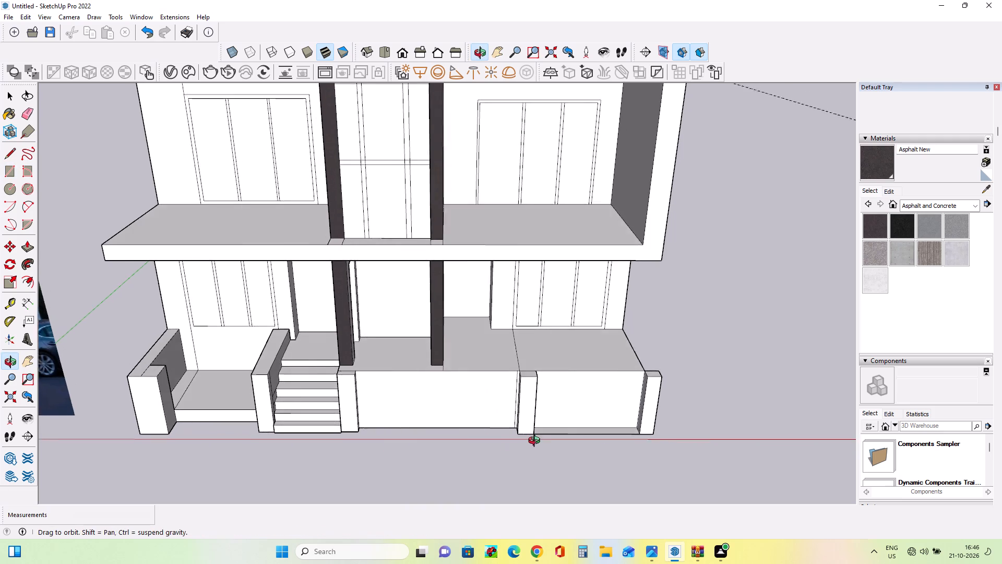
pyautogui.moveTo(536, 442); pyautogui.dragTo(536, 440, button='middle')
pyautogui.scroll(2, 528, 426)
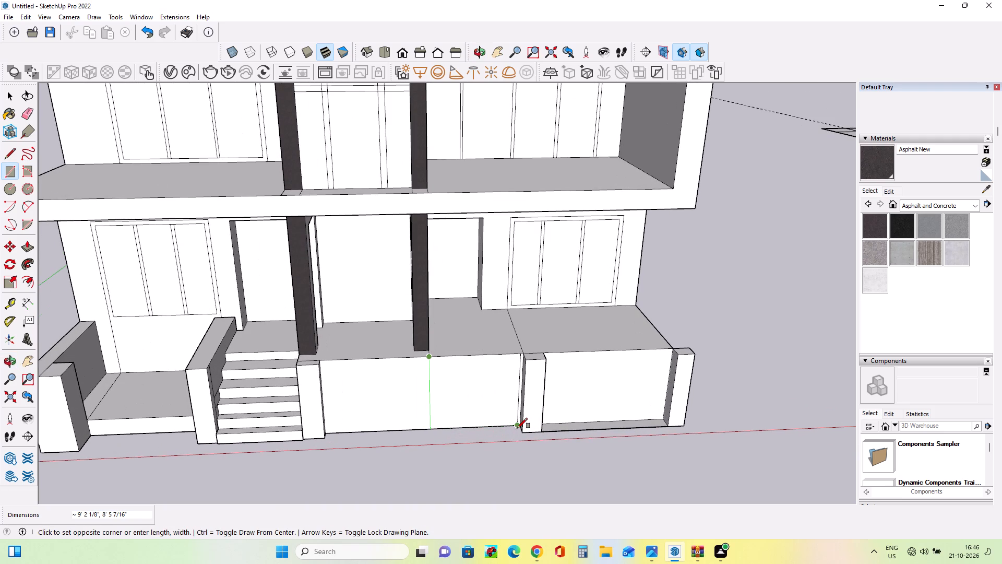
pyautogui.click(517, 428)
pyautogui.scroll(3, 514, 435)
pyautogui.moveTo(510, 438); pyautogui.dragTo(510, 451, button='middle')
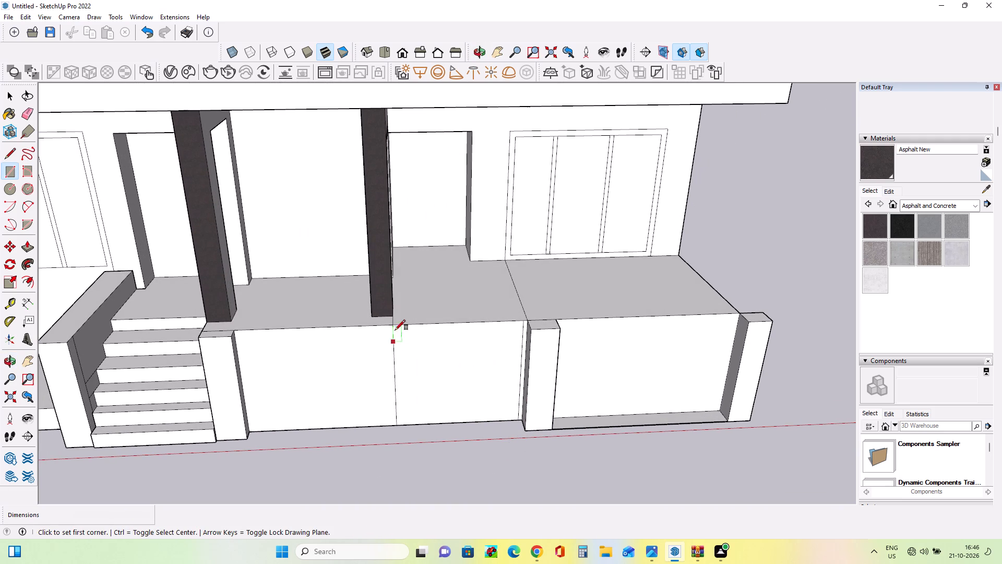
# Draw four stacked riser rectangles down the new wall panel, the top three about 1' 3 3/4", 1' 4 7/8" and 1' 7 15/16" high.
pyautogui.click(395, 326)
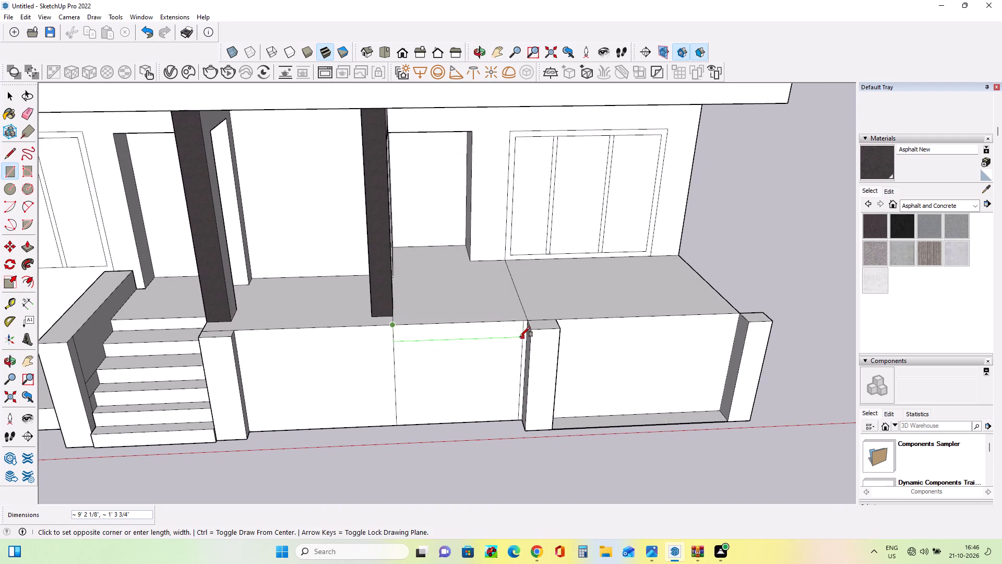
pyautogui.click(520, 337)
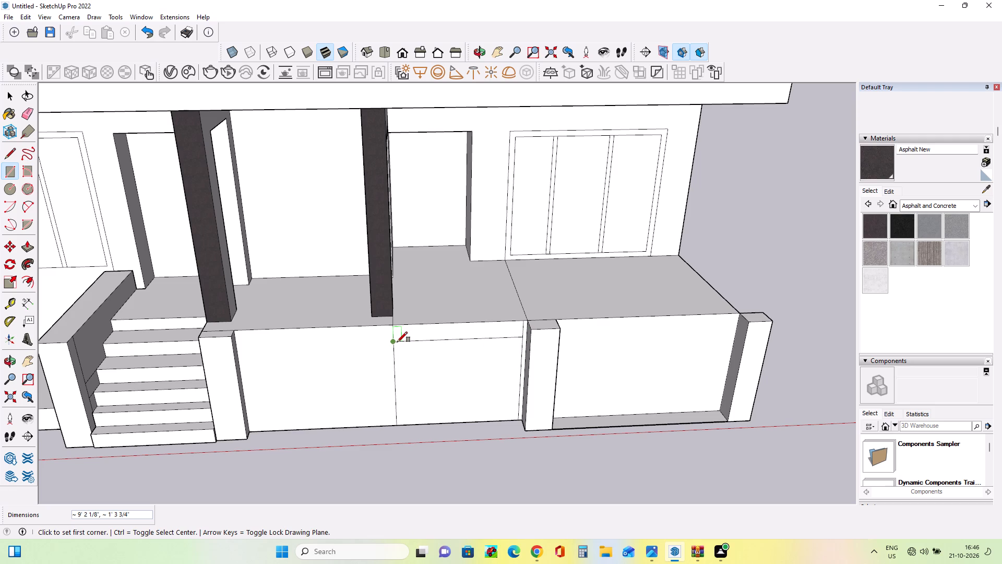
pyautogui.click(397, 342)
pyautogui.click(520, 354)
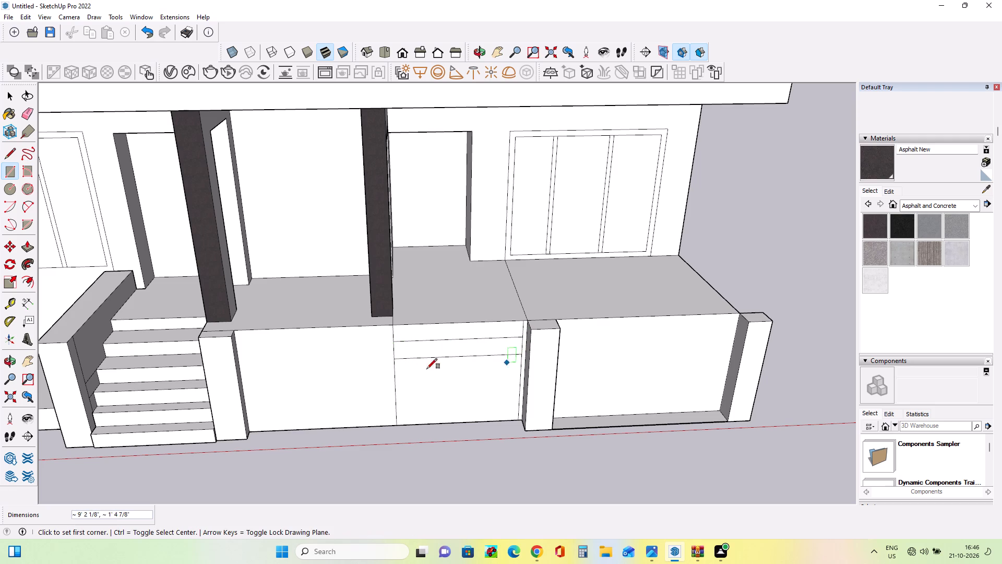
pyautogui.click(396, 359)
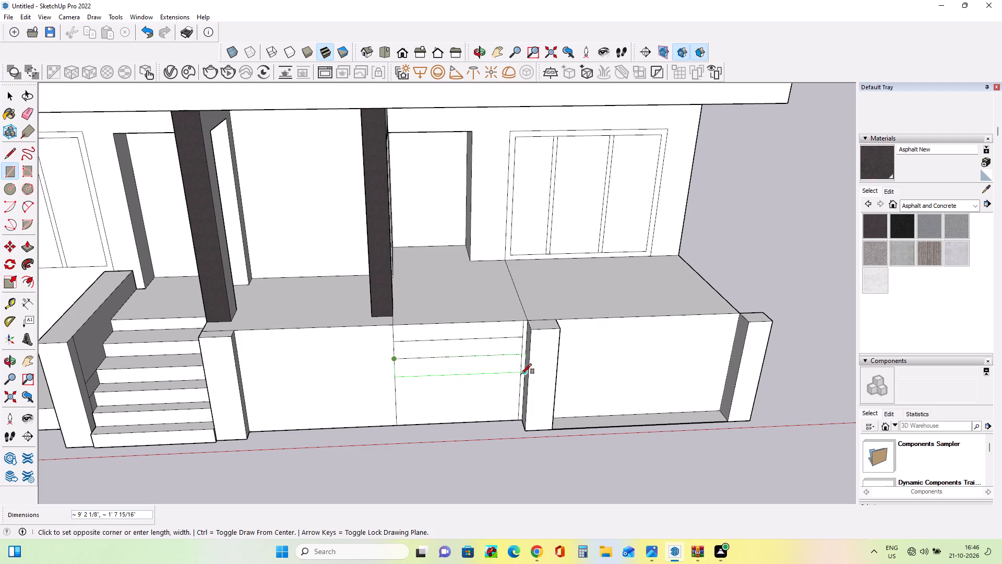
pyautogui.click(521, 374)
pyautogui.moveTo(469, 402); pyautogui.dragTo(472, 365, button='middle')
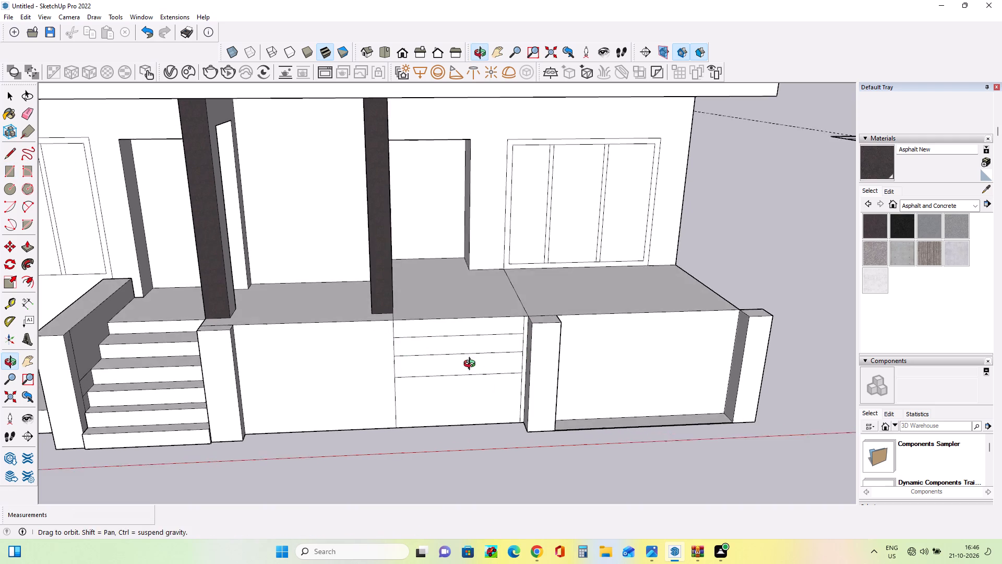
pyautogui.moveTo(472, 365); pyautogui.dragTo(472, 355, button='middle')
pyautogui.scroll(3, 415, 382)
pyautogui.click(384, 371)
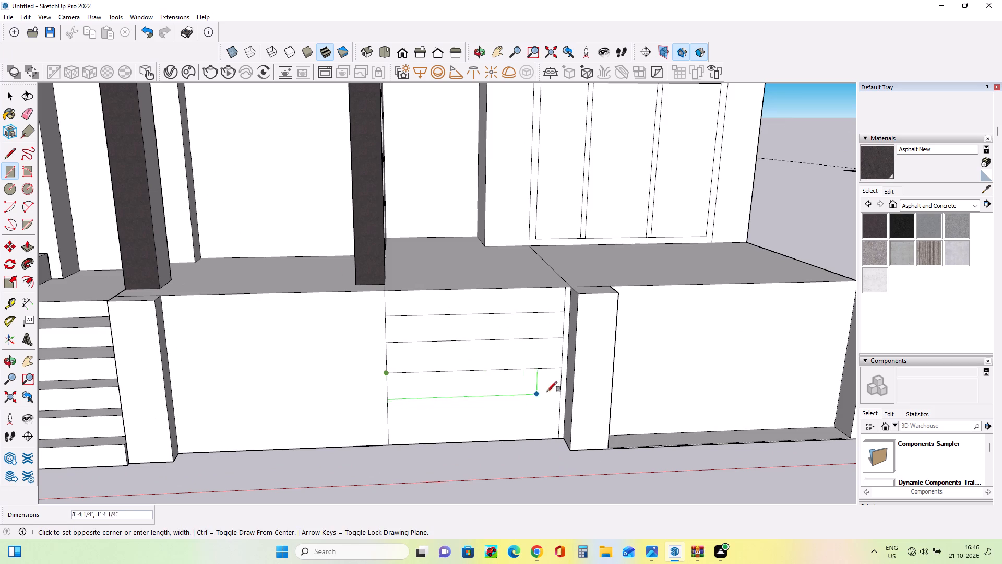
pyautogui.click(562, 390)
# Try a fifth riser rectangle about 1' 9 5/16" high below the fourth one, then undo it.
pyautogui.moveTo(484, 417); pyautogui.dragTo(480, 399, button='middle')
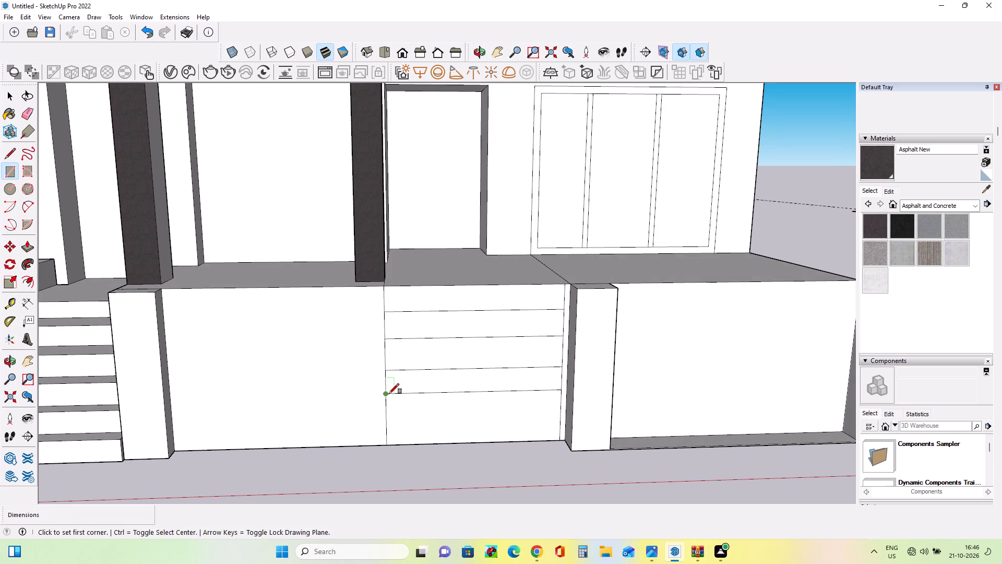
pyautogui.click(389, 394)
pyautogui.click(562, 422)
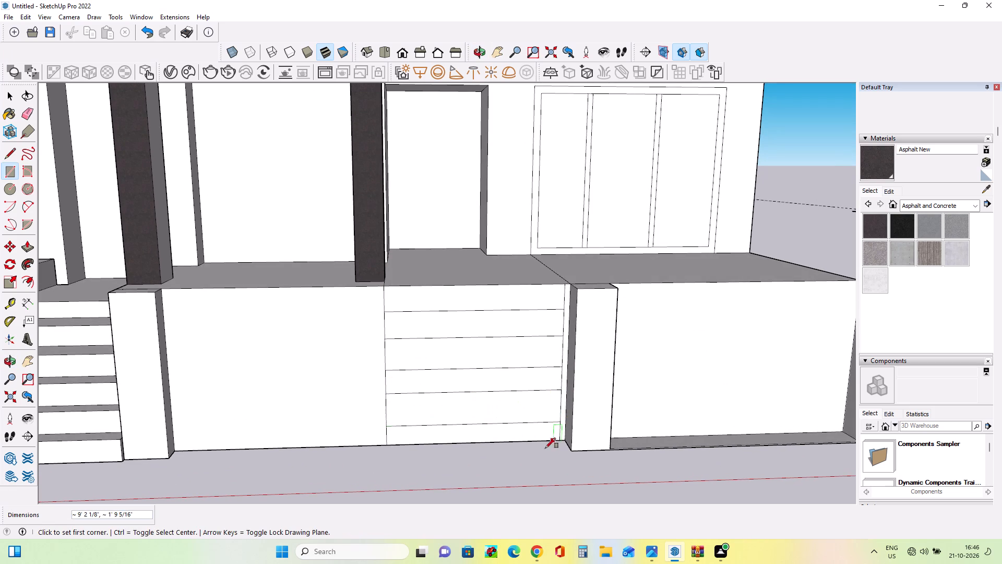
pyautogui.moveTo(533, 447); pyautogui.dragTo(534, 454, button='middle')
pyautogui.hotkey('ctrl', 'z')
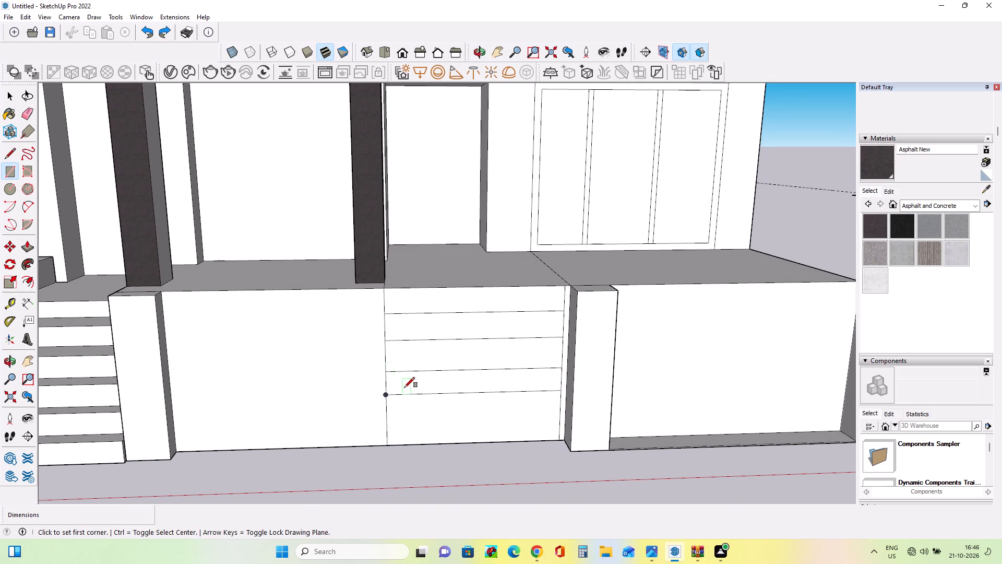
# Draw the fifth riser rectangle about 1' 4 15/16" high below the fourth, across the panel's full width.
pyautogui.click(385, 395)
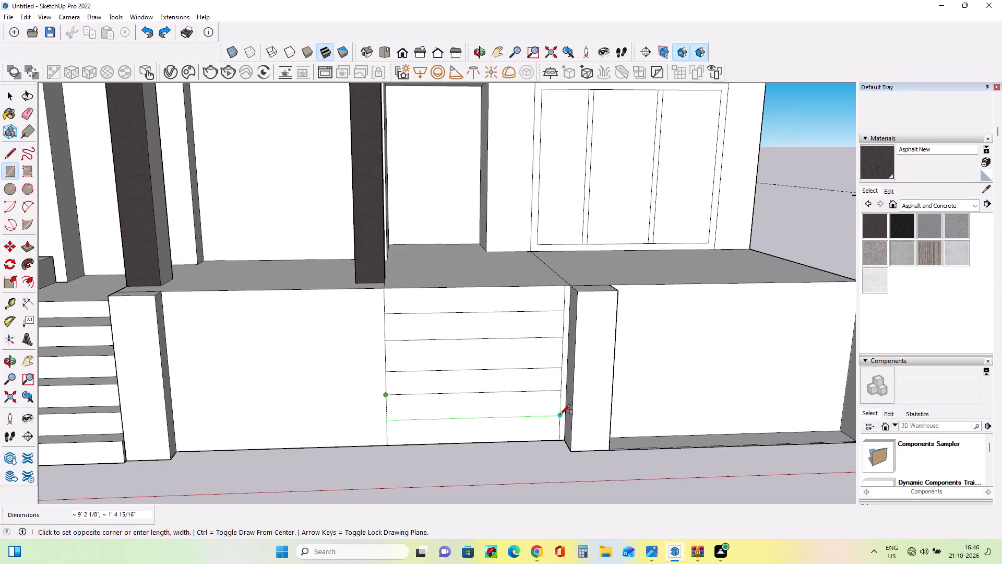
pyautogui.click(560, 415)
pyautogui.moveTo(540, 431); pyautogui.dragTo(537, 461, button='middle')
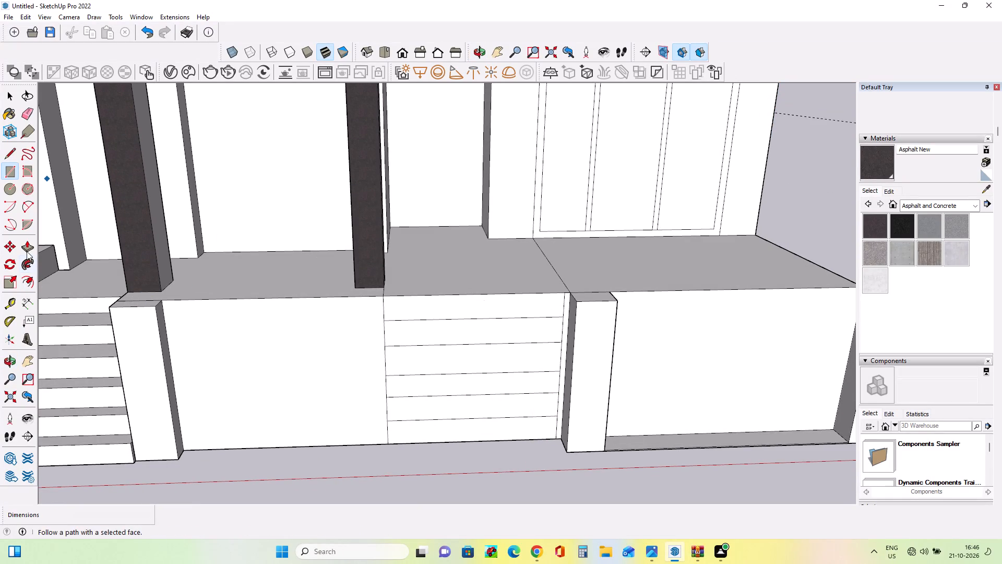
# Push/Pull the top riser strip back into the platform by about 10' 3 13/16".
pyautogui.click(27, 251)
pyautogui.moveTo(300, 320); pyautogui.dragTo(315, 393, button='middle')
pyautogui.click(433, 325)
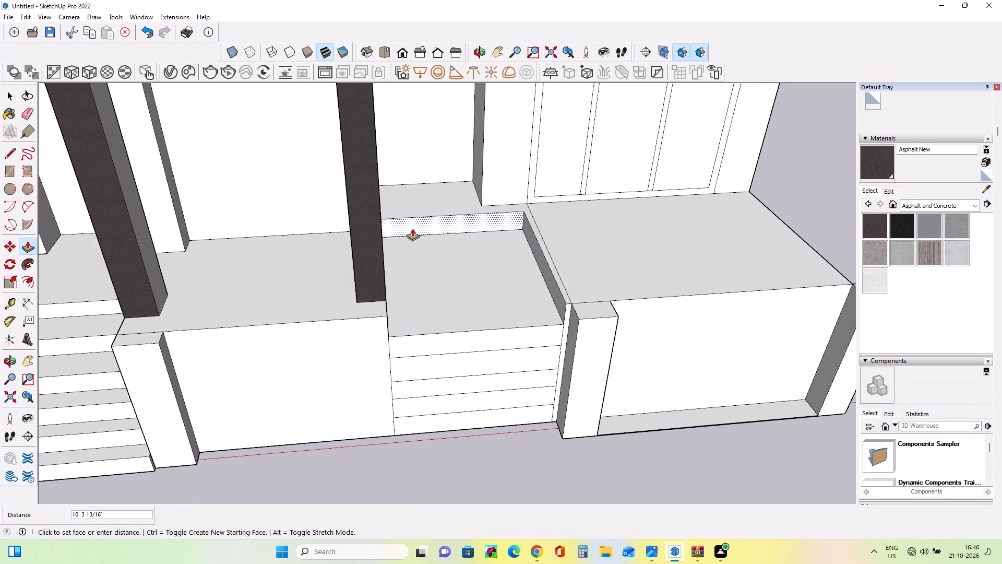
pyautogui.click(412, 228)
pyautogui.moveTo(425, 238); pyautogui.dragTo(424, 263, button='middle')
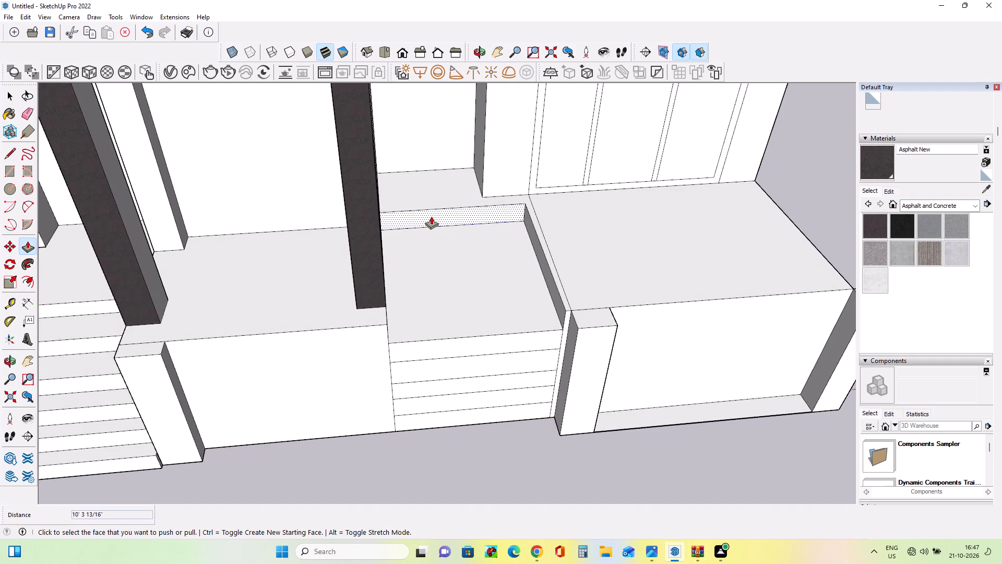
# Pull the recessed top riser forward in stages, including about 1' 6 11/16" and a final 1' 1 3/8", to shorten its tread.
pyautogui.click(431, 216)
pyautogui.click(436, 241)
pyautogui.moveTo(452, 312); pyautogui.dragTo(452, 306, button='middle')
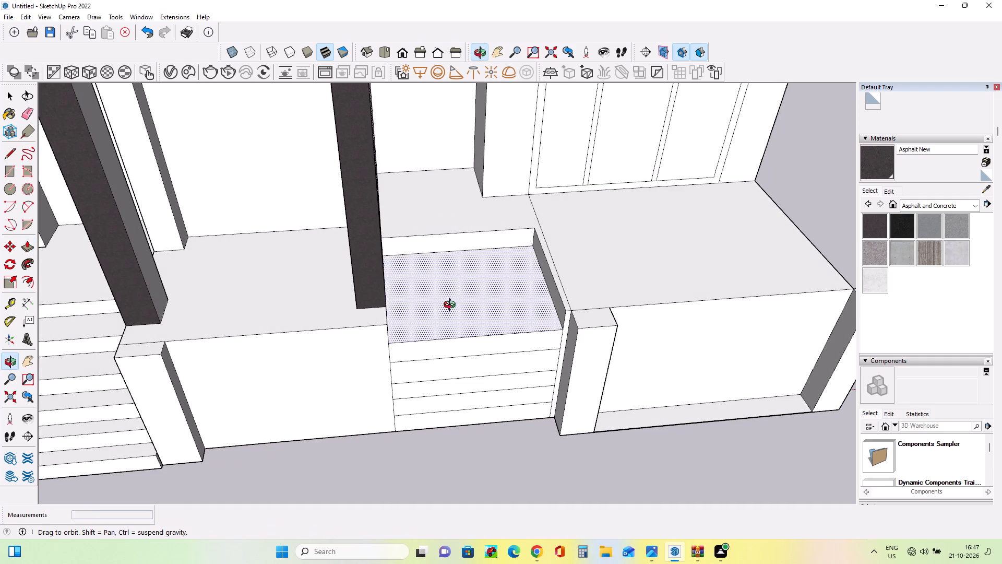
pyautogui.moveTo(452, 306); pyautogui.dragTo(457, 264, button='middle')
pyautogui.scroll(-1, 457, 264)
pyautogui.moveTo(455, 250); pyautogui.dragTo(455, 261)
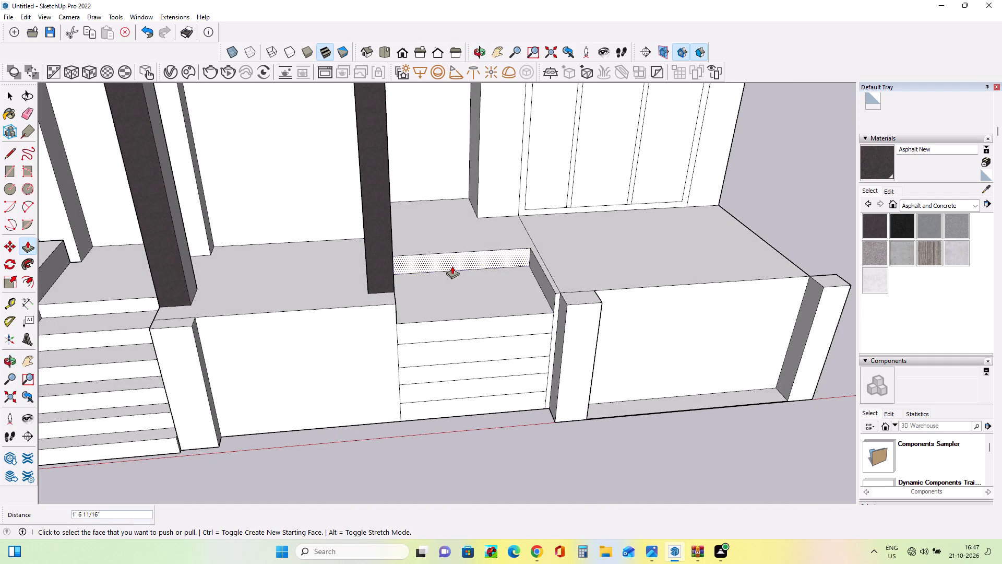
pyautogui.click(452, 266)
pyautogui.click(453, 274)
# Push the second, third and fourth riser strips back into stepped treads, the second about 2' 8 1/2" and the fourth about 7 1/8".
pyautogui.moveTo(461, 349); pyautogui.dragTo(453, 332, button='middle')
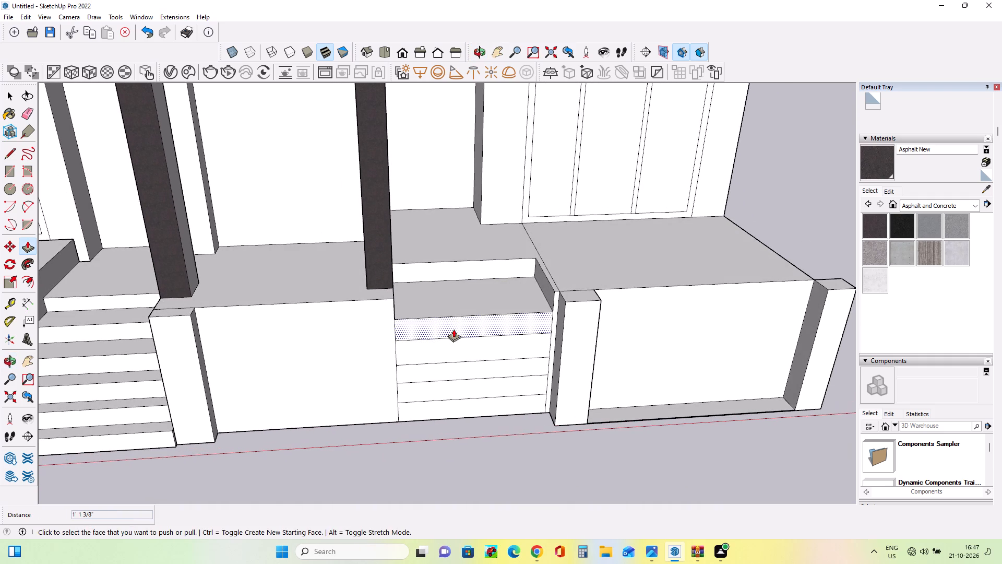
pyautogui.click(454, 328)
pyautogui.click(447, 308)
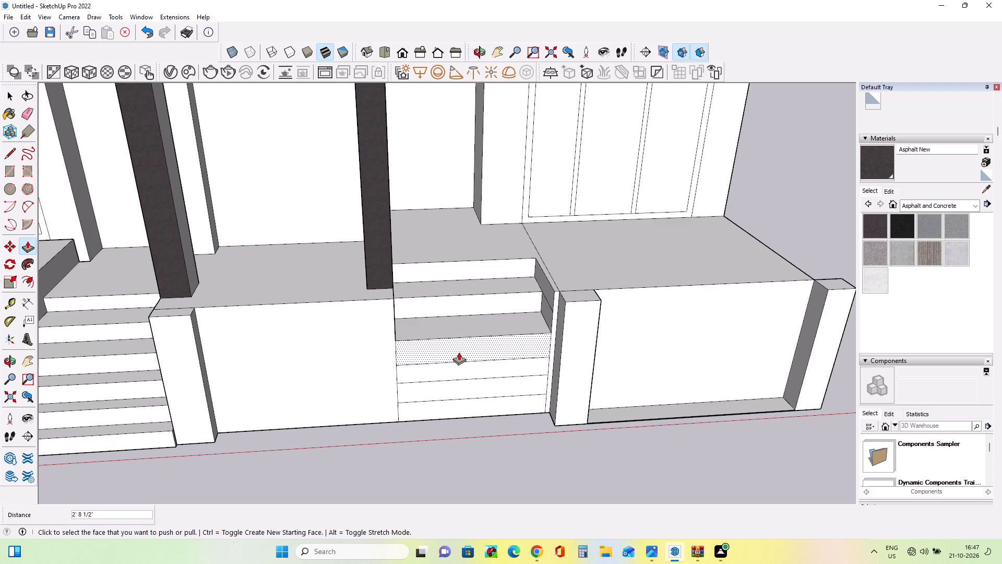
pyautogui.click(459, 352)
pyautogui.click(452, 338)
pyautogui.click(471, 372)
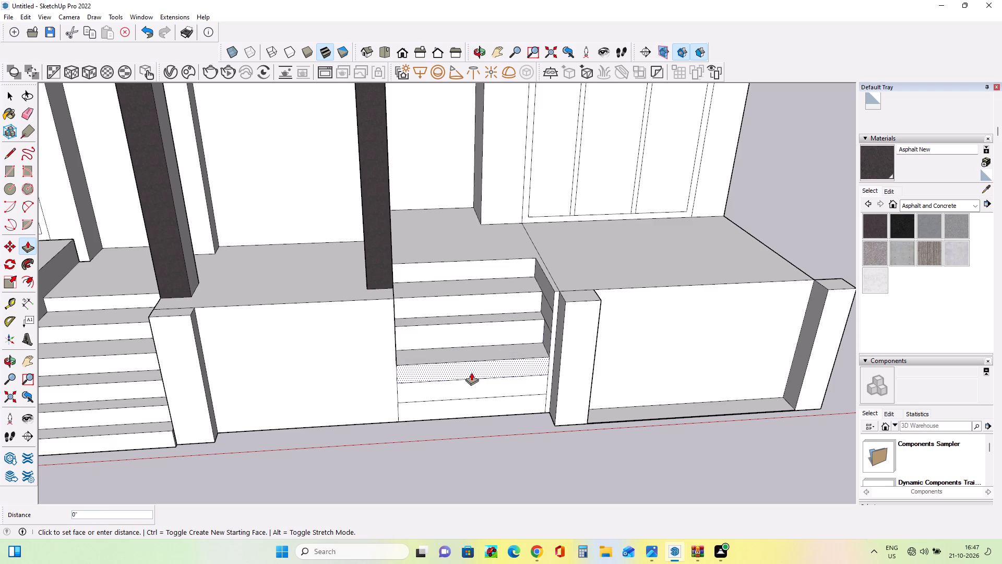
pyautogui.click(470, 367)
pyautogui.moveTo(473, 350); pyautogui.dragTo(457, 373, button='middle')
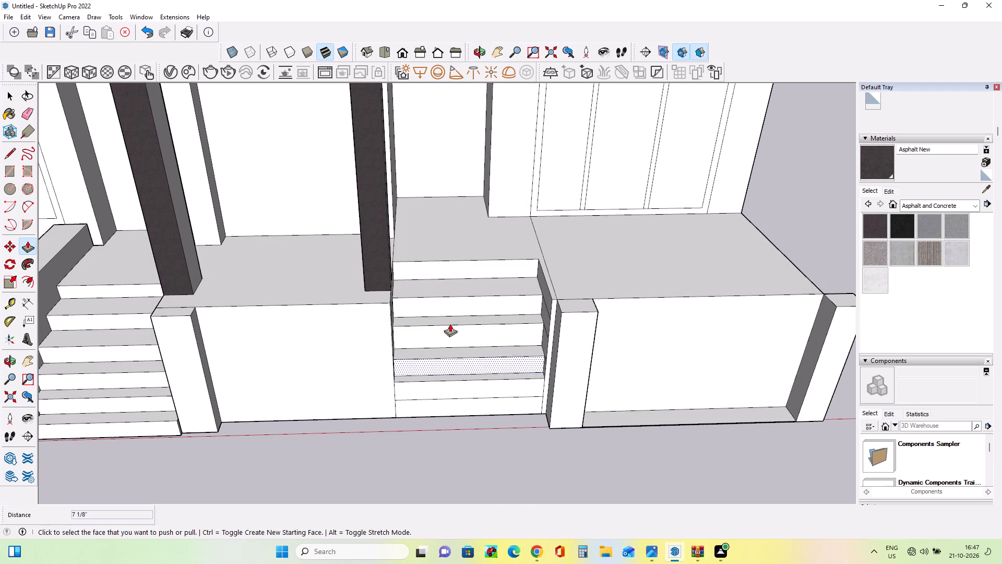
# Push/Pull the second to fifth risers of the second staircase back by about 10 1/2", 7 1/16", 7 3/4" and 6 1/2" respectively.
pyautogui.click(454, 304)
pyautogui.click(452, 297)
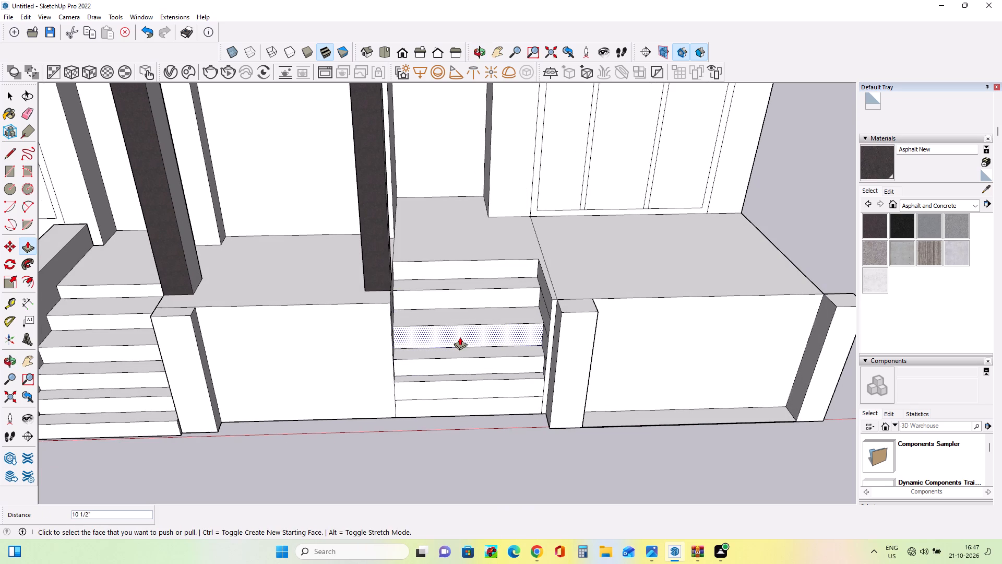
pyautogui.click(460, 337)
pyautogui.click(460, 332)
pyautogui.click(468, 367)
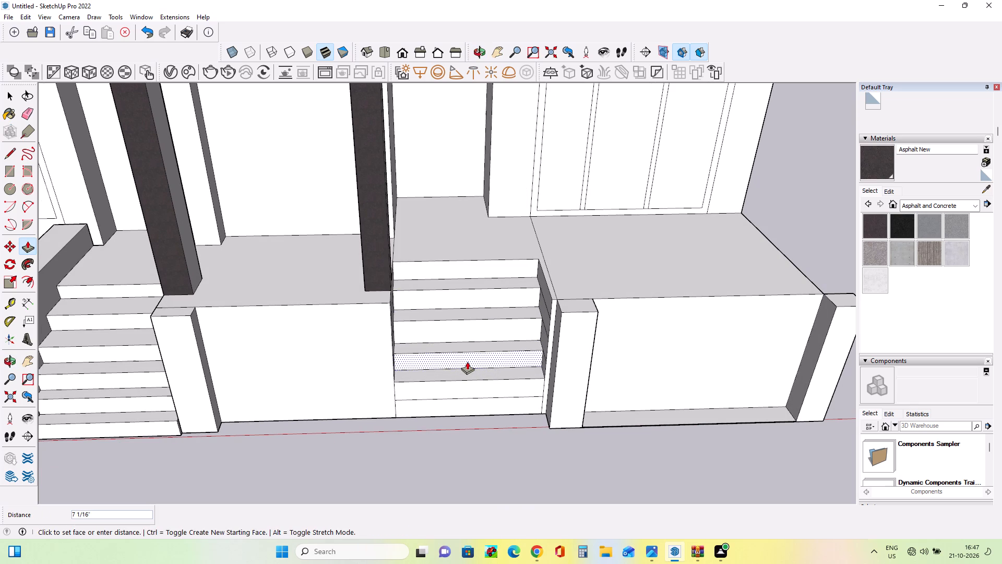
pyautogui.click(467, 361)
pyautogui.click(466, 393)
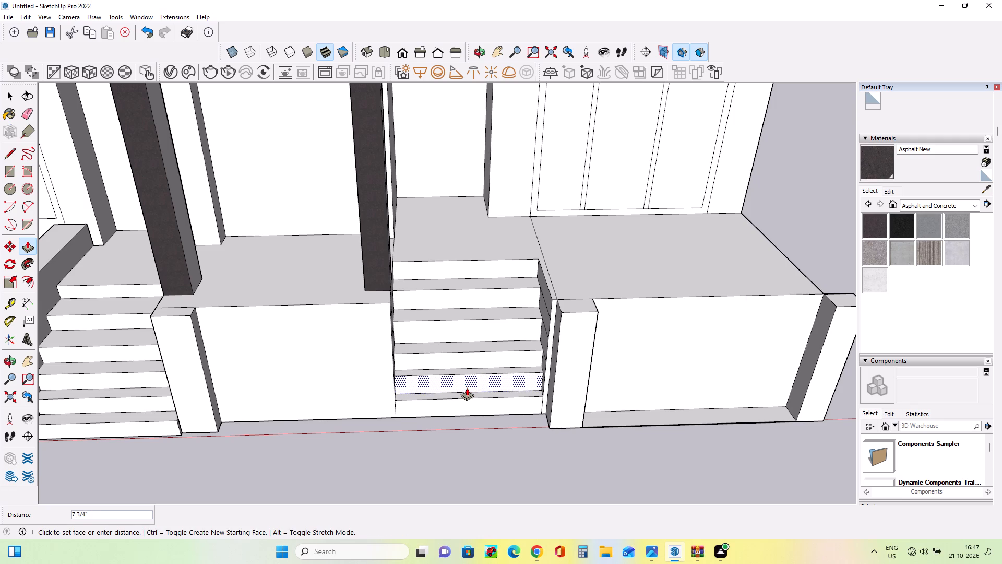
pyautogui.click(467, 387)
# Examine the whole facade against the reference photo, comparing the balconies, side walls and ground-floor entrance.
pyautogui.scroll(-6, 450, 401)
pyautogui.moveTo(450, 401); pyautogui.dragTo(495, 392, button='middle')
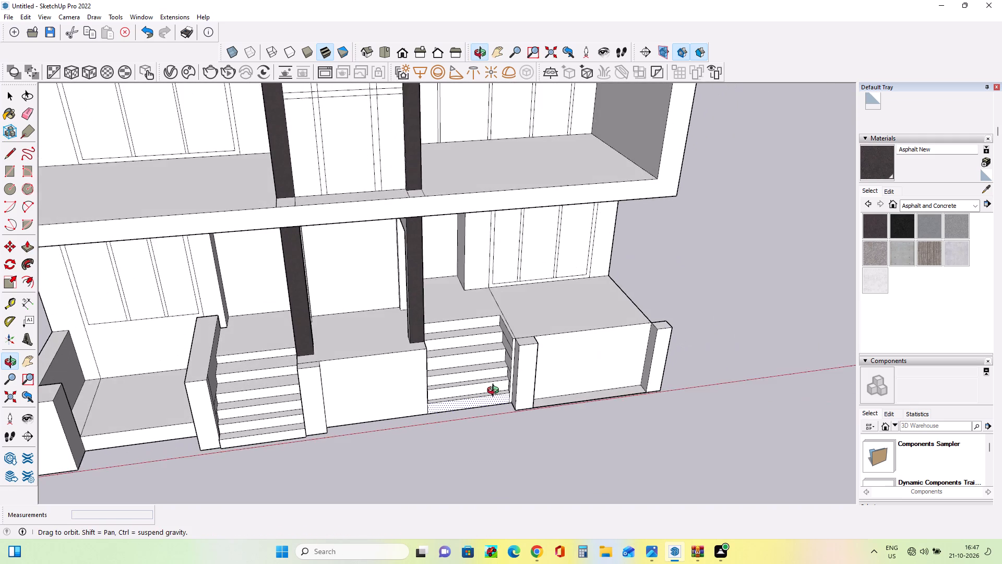
pyautogui.moveTo(495, 392); pyautogui.dragTo(445, 413, button='middle')
pyautogui.scroll(-7, 435, 405)
pyautogui.moveTo(377, 427); pyautogui.dragTo(409, 372, button='middle')
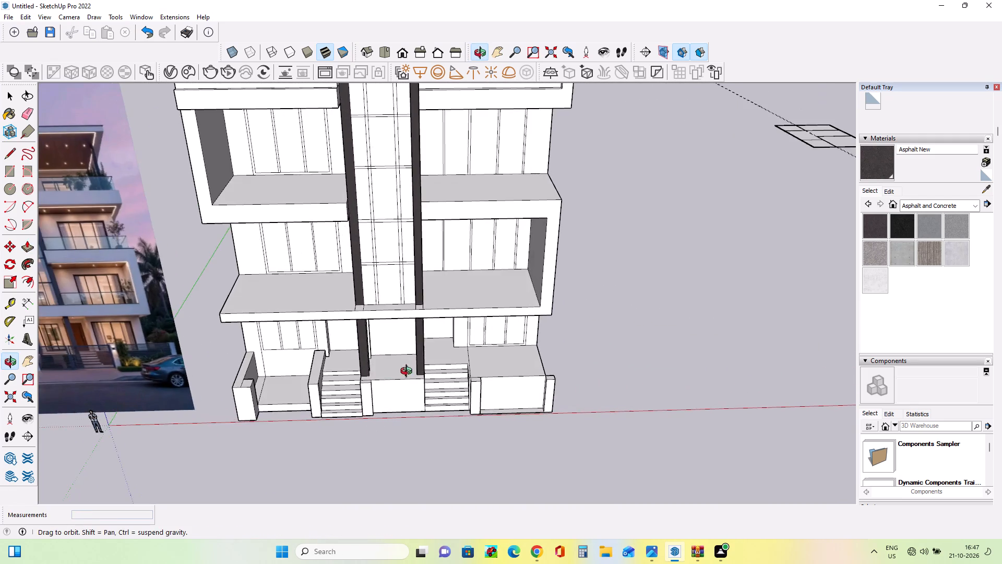
pyautogui.moveTo(409, 372); pyautogui.dragTo(423, 392, button='middle')
pyautogui.scroll(-11, 423, 392)
pyautogui.moveTo(389, 426); pyautogui.dragTo(395, 330, button='middle')
pyautogui.scroll(2, 389, 323)
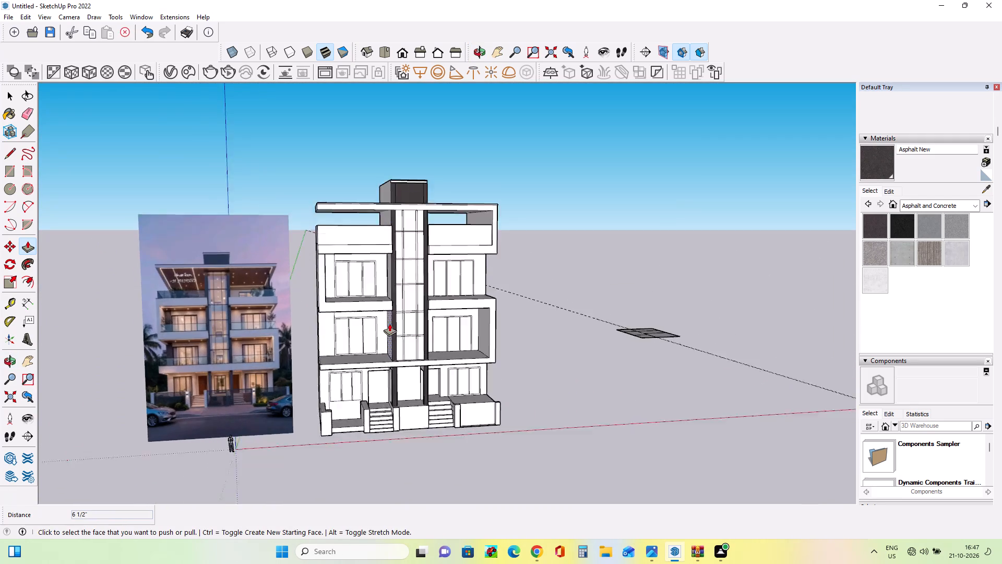
pyautogui.scroll(2, 389, 323)
pyautogui.moveTo(382, 350); pyautogui.dragTo(369, 361, button='middle')
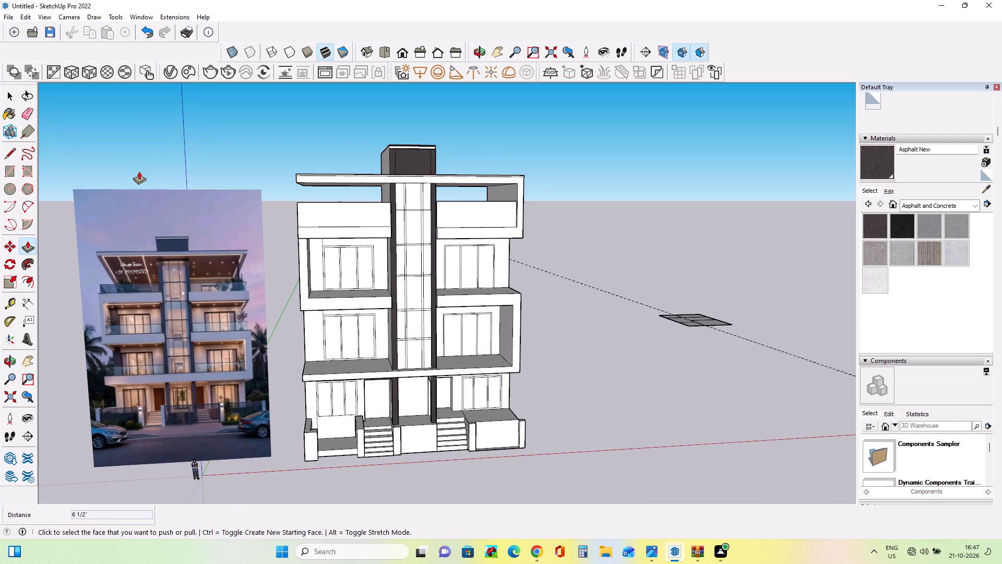
pyautogui.moveTo(432, 166); pyautogui.dragTo(426, 182, button='middle')
pyautogui.scroll(3, 303, 257)
pyautogui.moveTo(393, 256); pyautogui.dragTo(373, 276, button='middle')
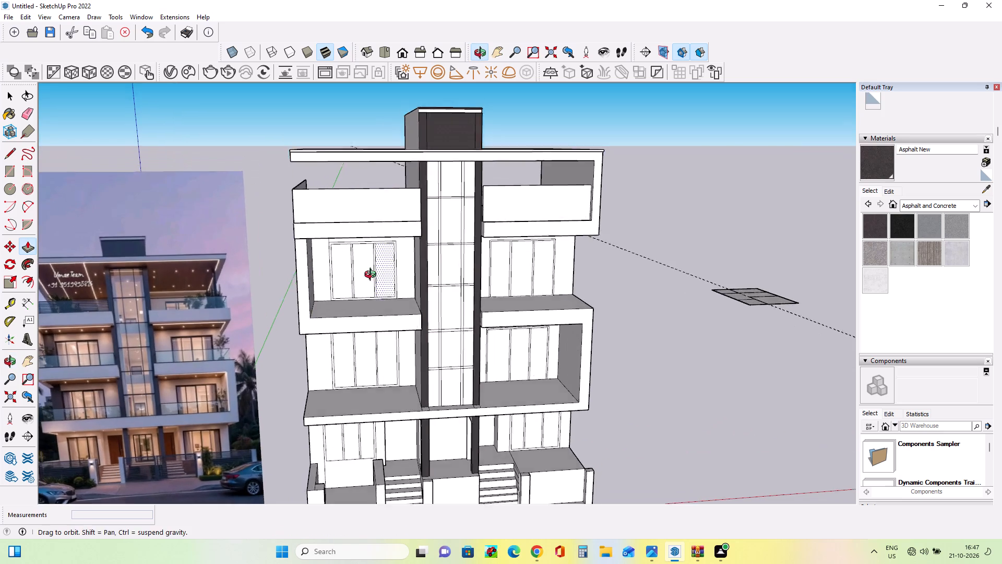
pyautogui.moveTo(373, 276); pyautogui.dragTo(333, 258, button='middle')
pyautogui.scroll(-3, 937, 308)
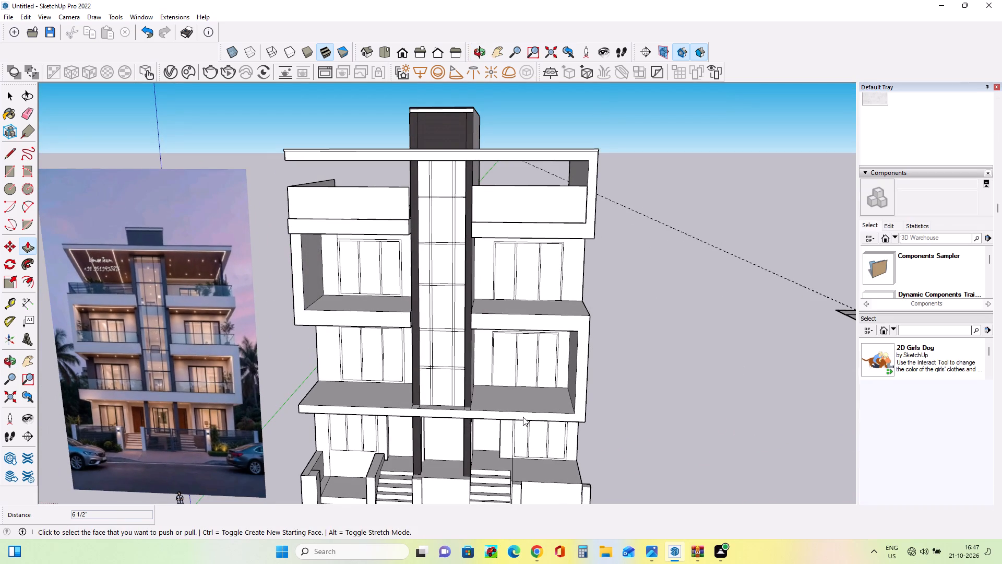
pyautogui.scroll(-3, 523, 415)
pyautogui.scroll(-3, 604, 384)
pyautogui.scroll(-3, 394, 350)
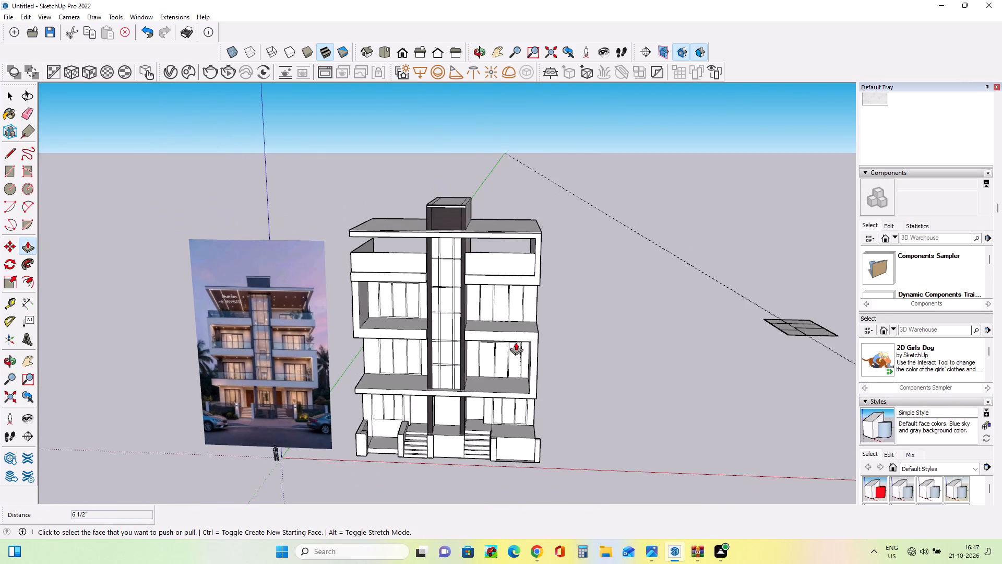
pyautogui.moveTo(522, 344); pyautogui.dragTo(566, 338, button='middle')
pyautogui.scroll(-1, 566, 338)
pyautogui.scroll(3, 471, 387)
pyautogui.moveTo(469, 388); pyautogui.dragTo(443, 393, button='middle')
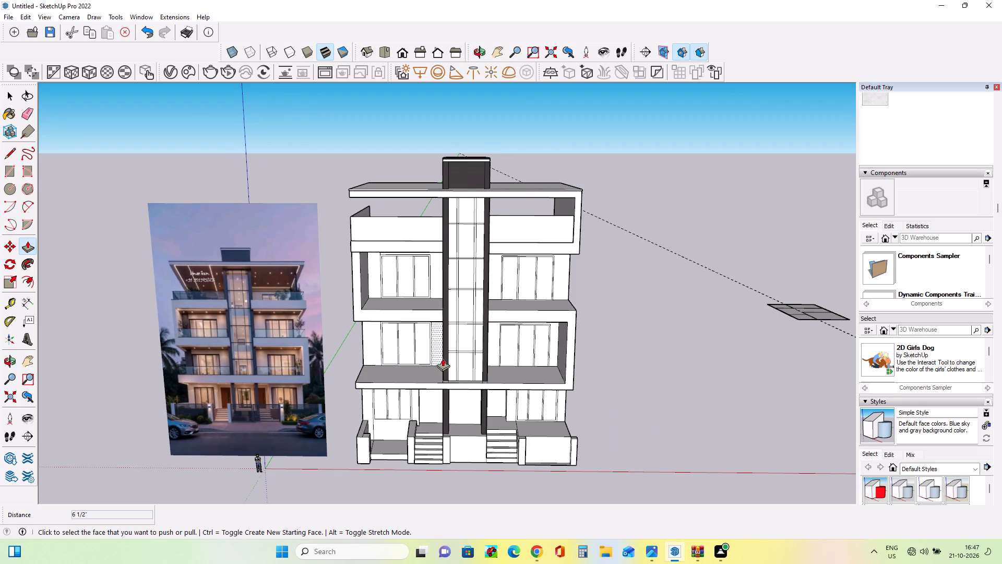
pyautogui.moveTo(567, 304); pyautogui.dragTo(556, 307, button='middle')
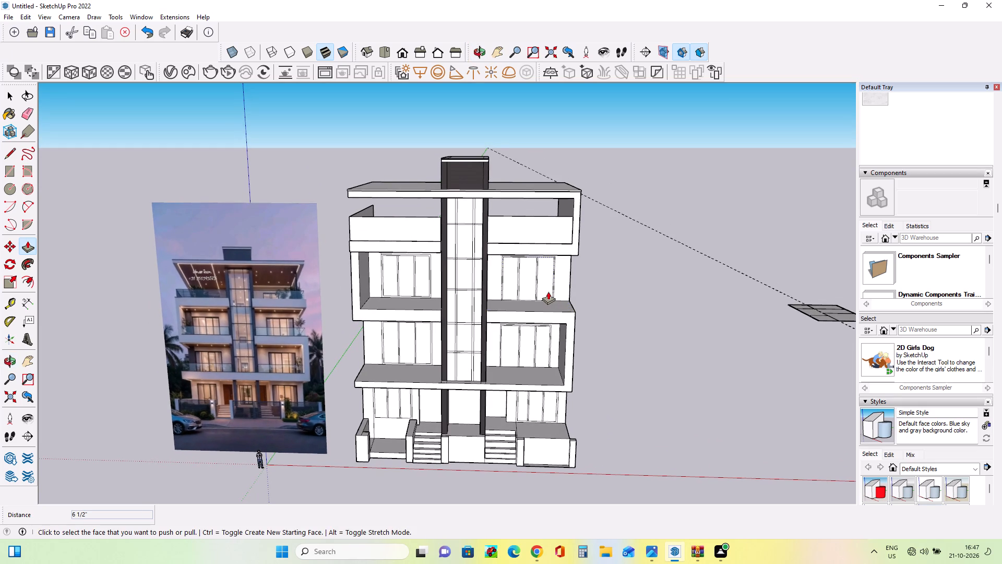
pyautogui.moveTo(490, 344); pyautogui.dragTo(495, 351, button='middle')
pyautogui.scroll(1, 395, 372)
pyautogui.moveTo(419, 371); pyautogui.dragTo(437, 405, button='middle')
pyautogui.scroll(2, 373, 357)
pyautogui.middleClick(383, 382)
pyautogui.moveTo(463, 361); pyautogui.dragTo(470, 378, button='middle')
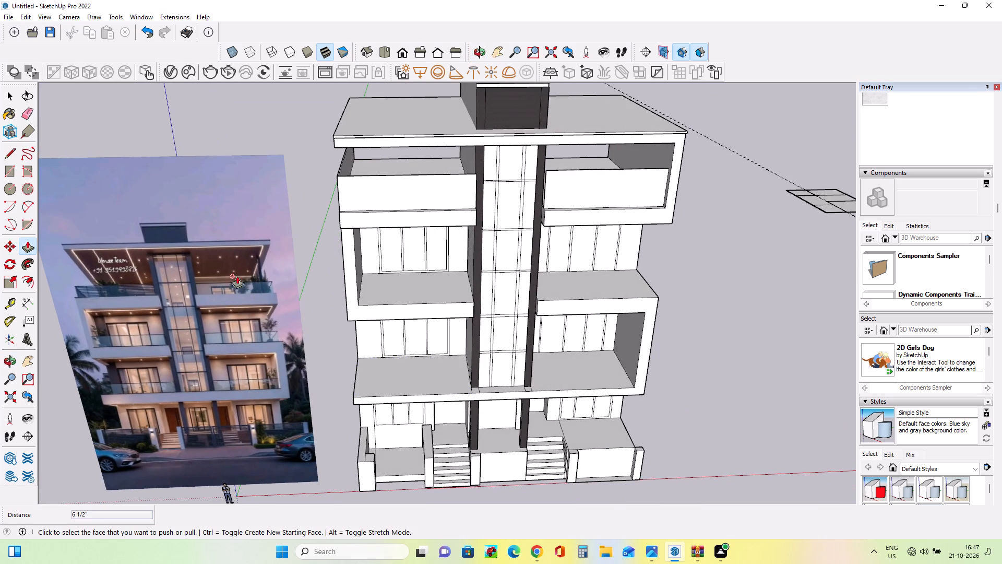
pyautogui.moveTo(480, 326); pyautogui.dragTo(414, 332, button='middle')
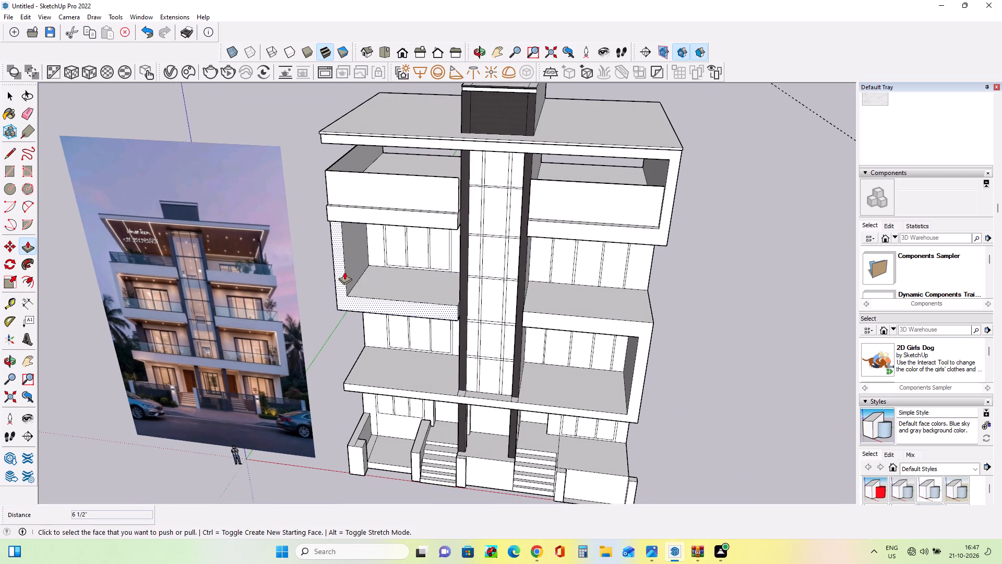
# Thin the left second-floor balcony's side wall by about 9 9/16" and the right first-floor balcony's side wall by about 4 1/4" using Push/Pull.
pyautogui.click(353, 275)
pyautogui.click(349, 275)
pyautogui.moveTo(400, 332); pyautogui.dragTo(478, 276, button='middle')
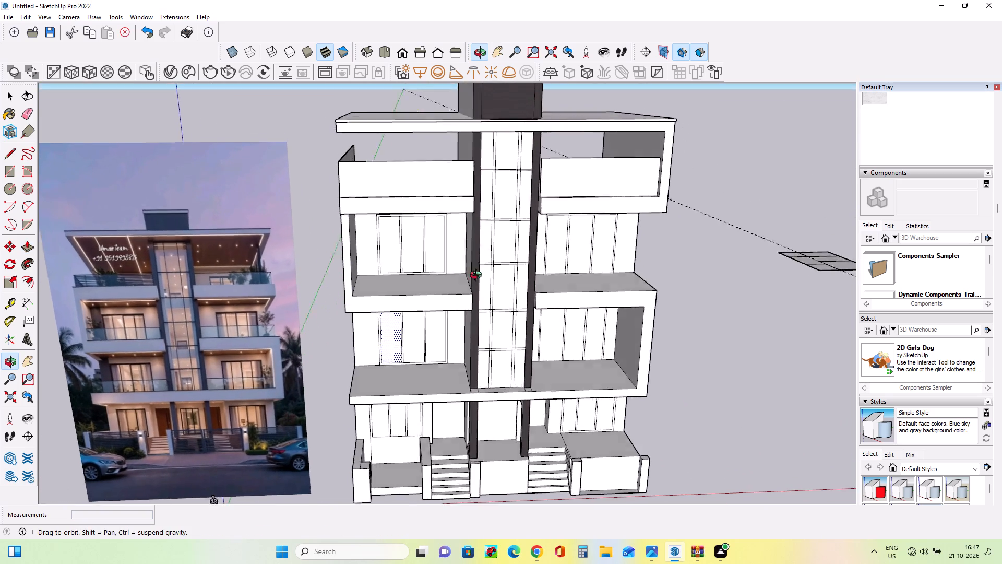
pyautogui.moveTo(478, 276); pyautogui.dragTo(485, 271, button='middle')
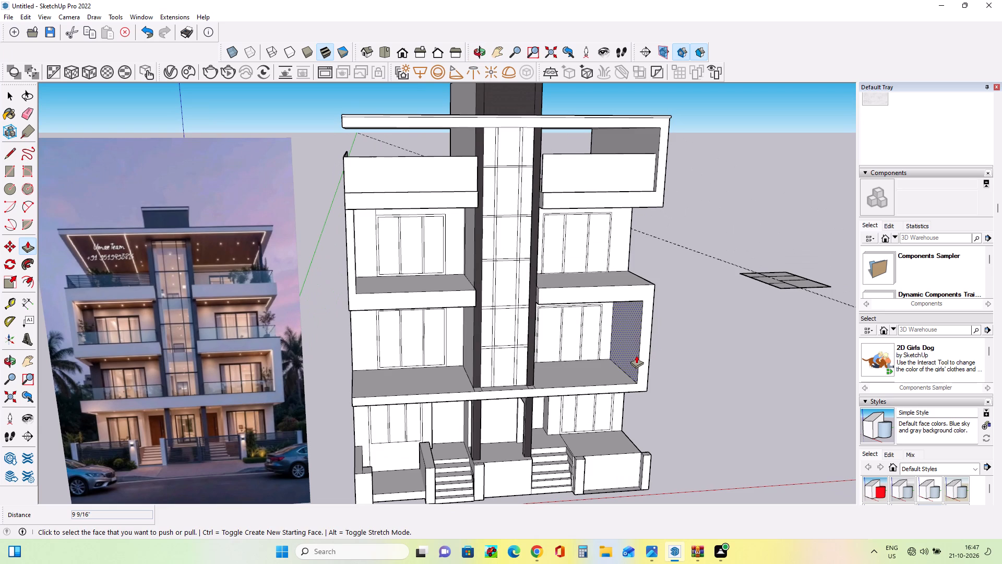
pyautogui.click(634, 355)
pyautogui.click(635, 355)
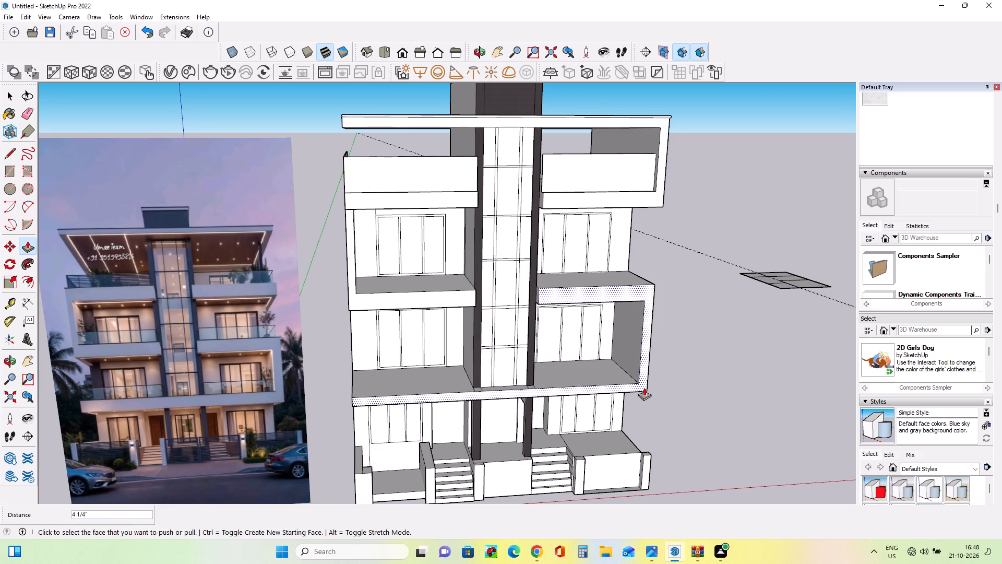
# Draw a thin rectangle about 4 1/8" by 23' 11 11/16" along the front edge of the left second-floor balcony floor.
pyautogui.moveTo(644, 388); pyautogui.dragTo(614, 424, button='middle')
pyautogui.moveTo(396, 275); pyautogui.dragTo(397, 288, button='middle')
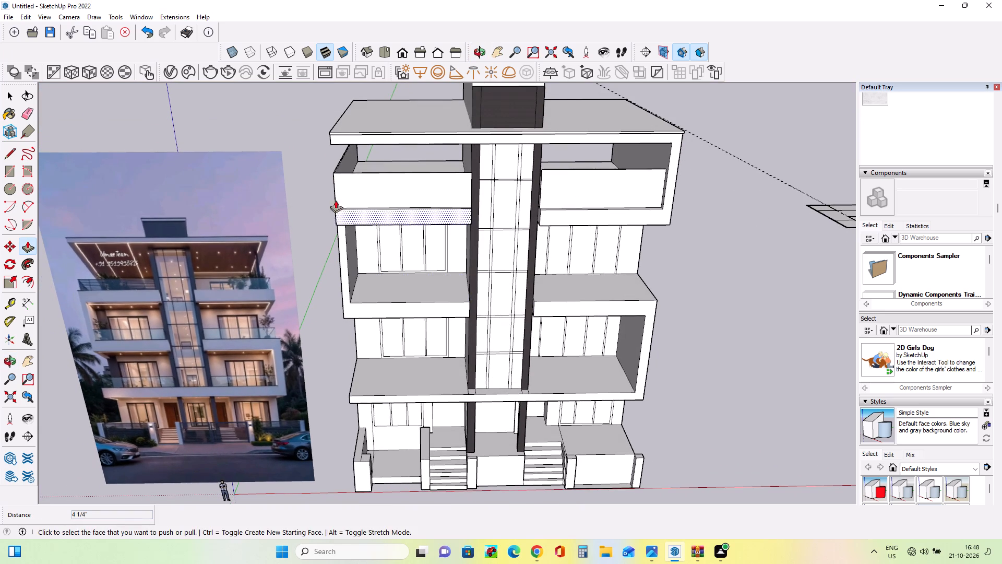
pyautogui.click(6, 166)
pyautogui.moveTo(366, 307); pyautogui.dragTo(369, 323, button='middle')
pyautogui.scroll(1, 367, 322)
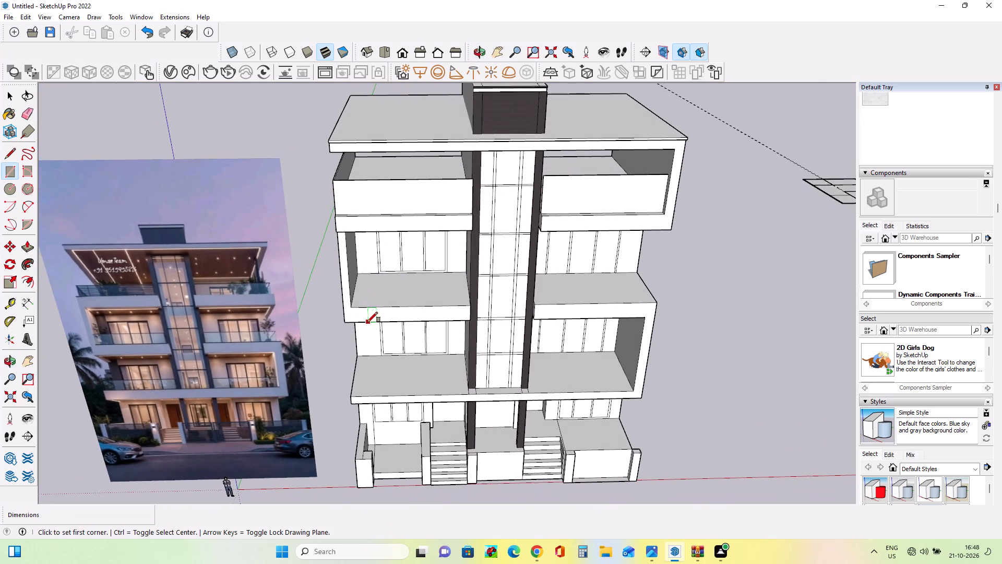
pyautogui.scroll(2, 367, 322)
pyautogui.moveTo(367, 322); pyautogui.dragTo(334, 359, button='middle')
pyautogui.scroll(-2, 410, 293)
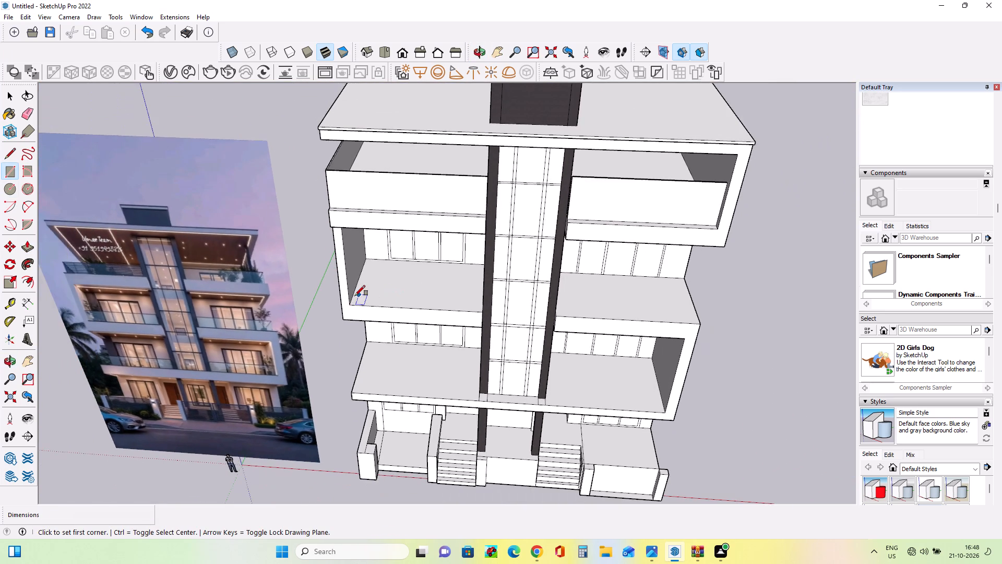
pyautogui.scroll(3, 354, 296)
pyautogui.click(348, 304)
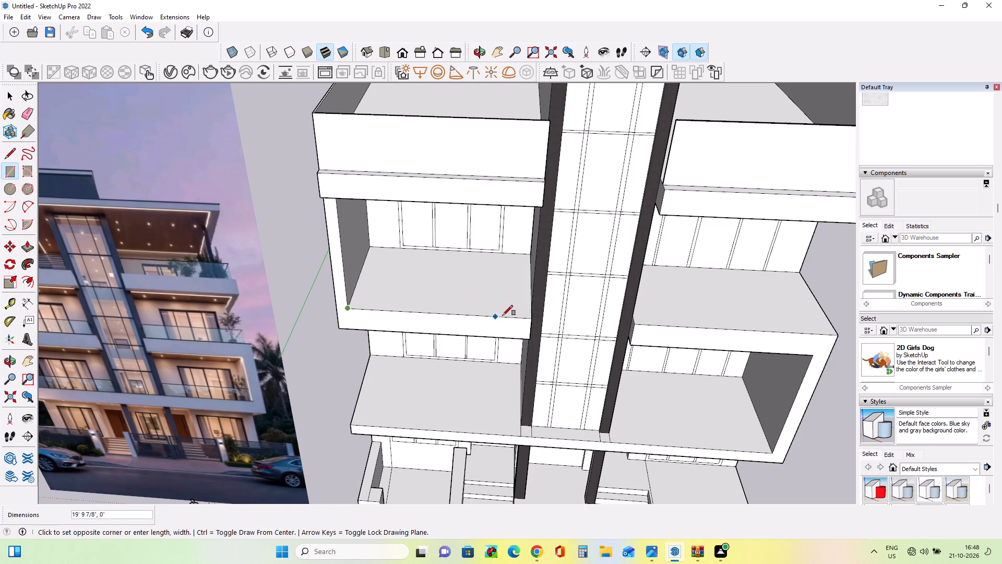
pyautogui.scroll(3, 518, 315)
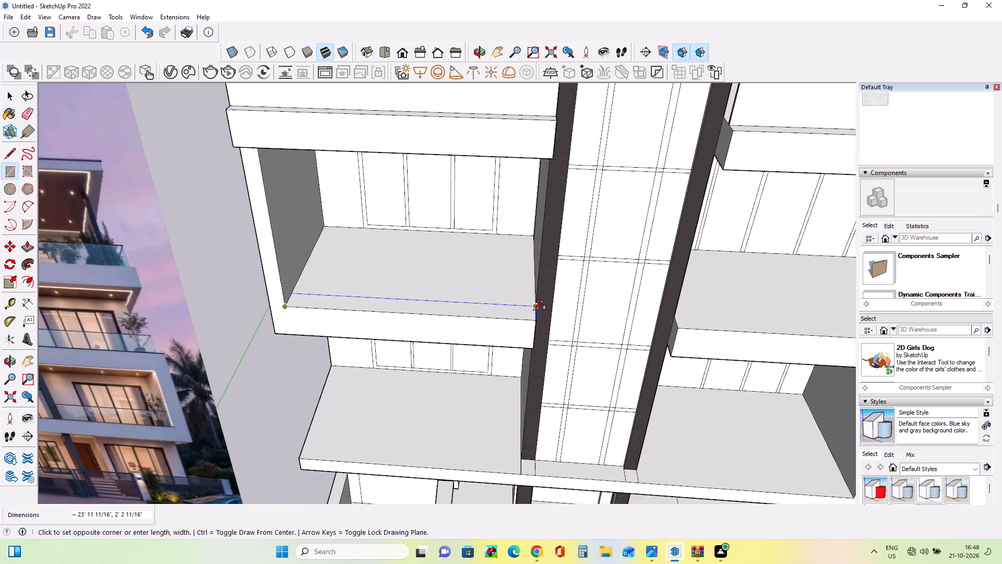
pyautogui.press('Escape')
pyautogui.scroll(2, 298, 298)
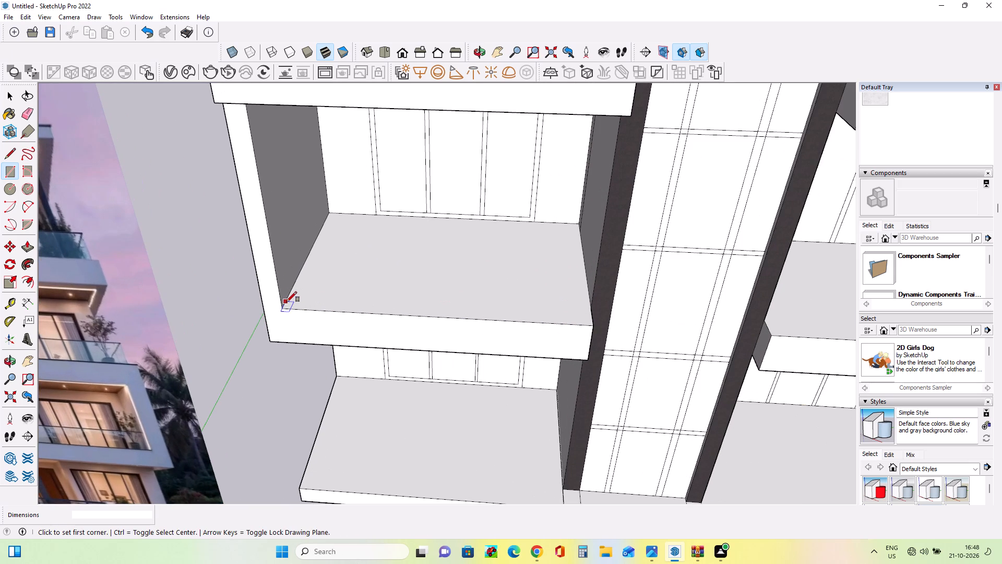
pyautogui.scroll(3, 287, 301)
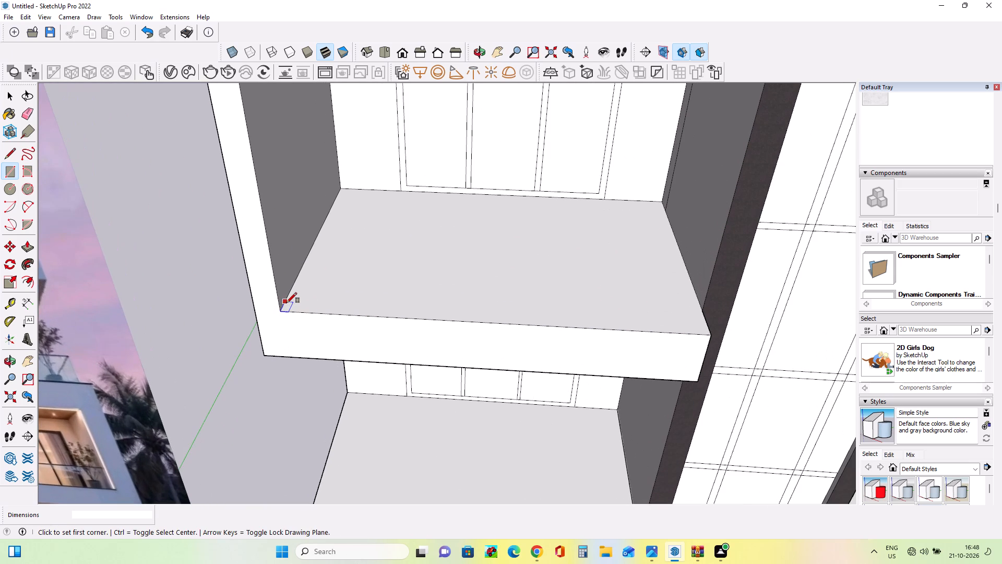
pyautogui.click(287, 304)
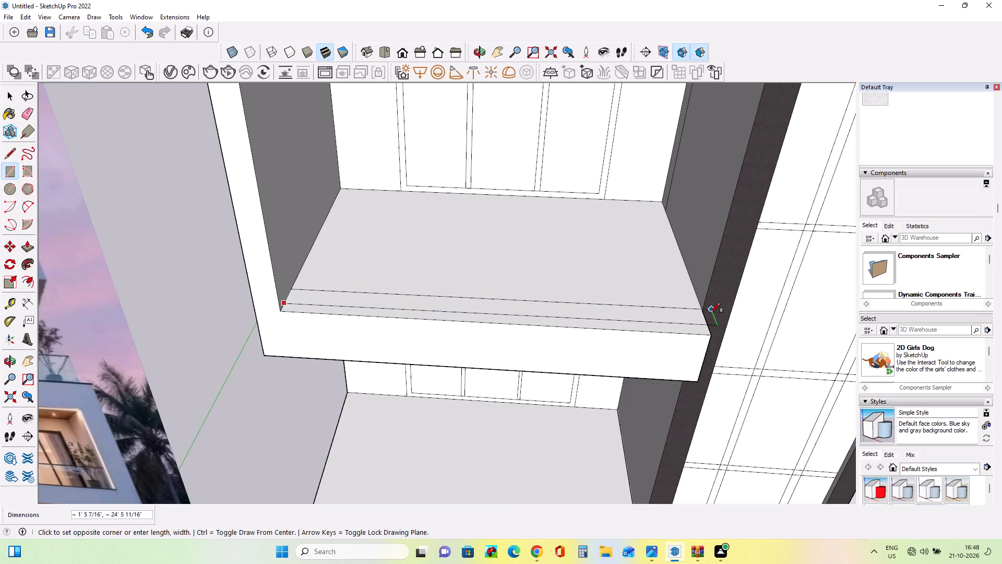
pyautogui.click(705, 318)
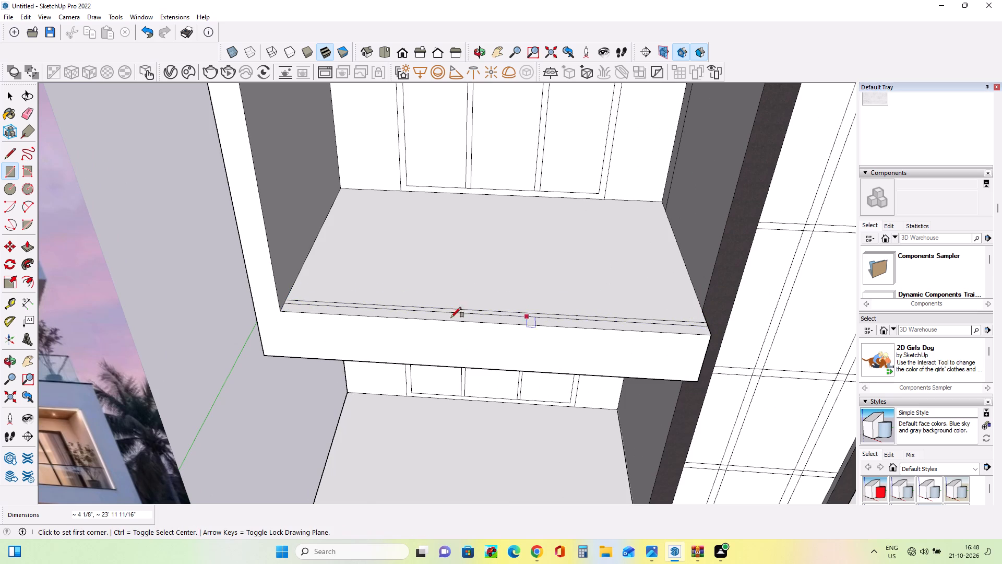
# Draw a thin rectangle about 2" by 24' 10 1/2" along the front edge of the right second-floor balcony floor.
pyautogui.scroll(-16, 431, 321)
pyautogui.moveTo(712, 412); pyautogui.dragTo(670, 388, button='middle')
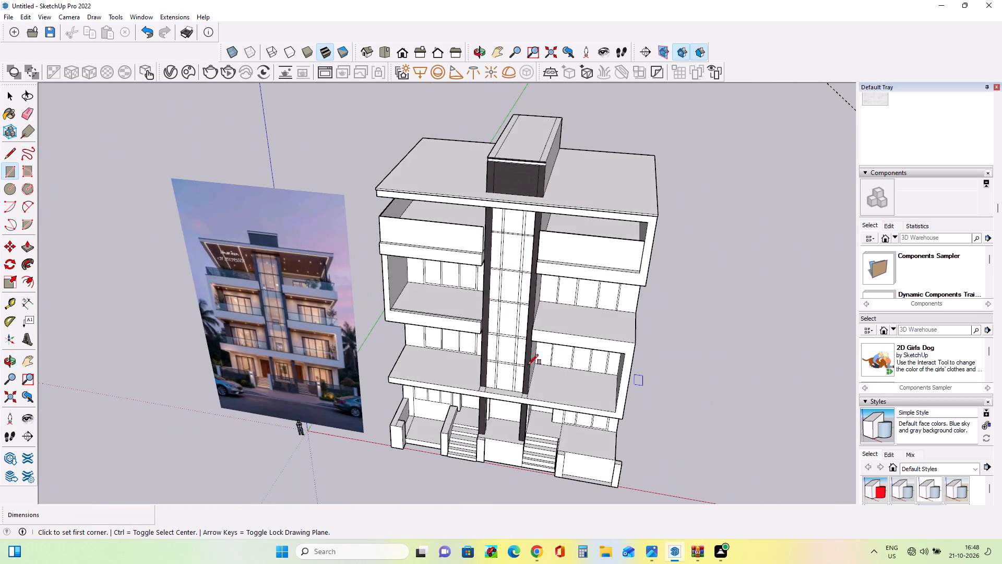
pyautogui.scroll(4, 521, 355)
pyautogui.moveTo(529, 350); pyautogui.dragTo(508, 366, button='middle')
pyautogui.scroll(6, 541, 321)
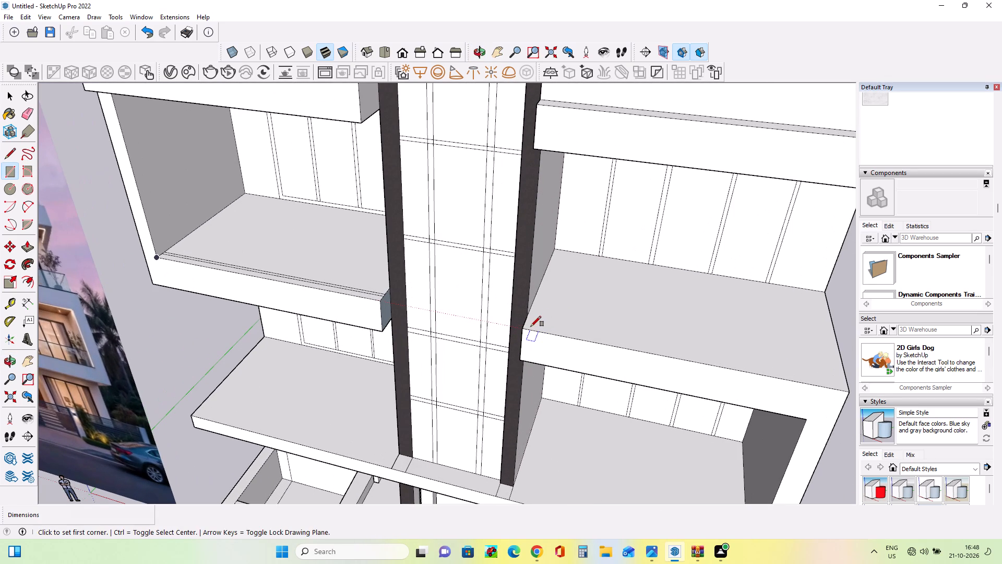
pyautogui.scroll(2, 529, 322)
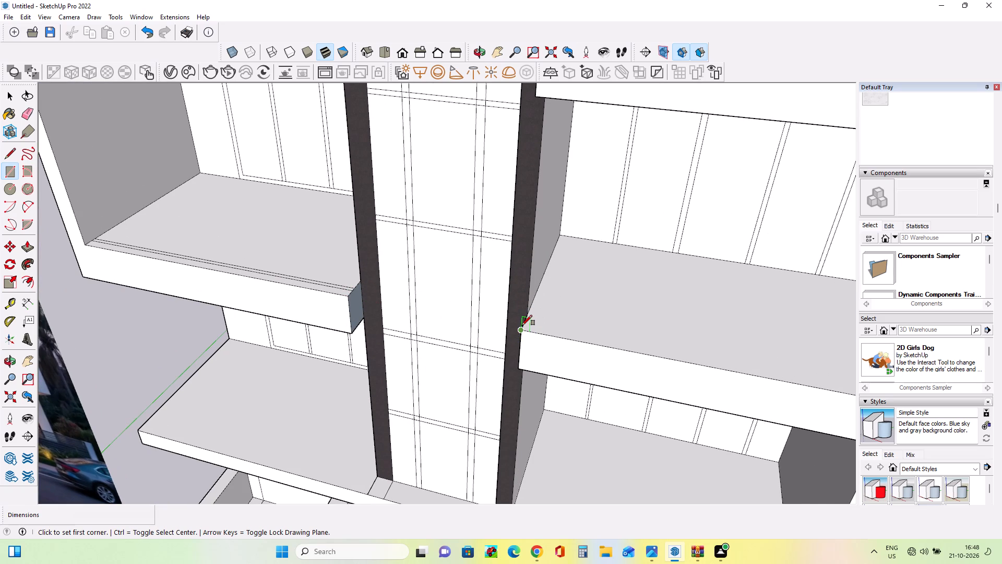
pyautogui.scroll(7, 522, 325)
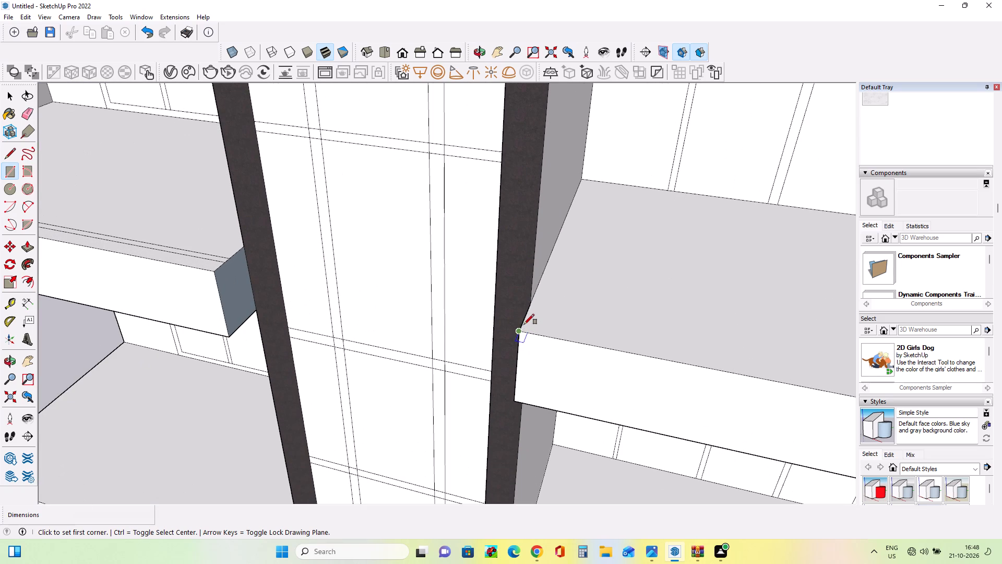
pyautogui.click(524, 324)
pyautogui.scroll(-16, 597, 325)
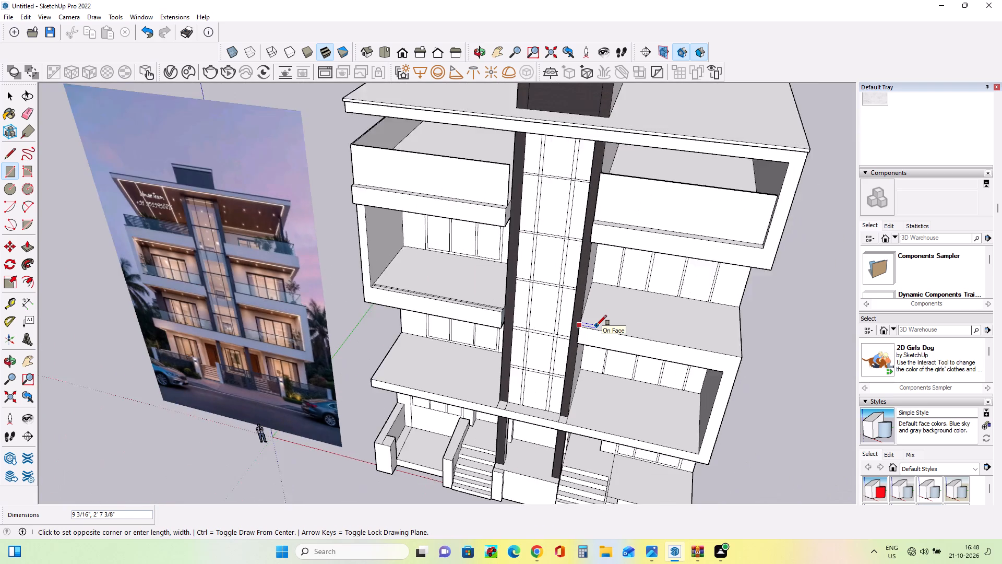
pyautogui.scroll(-1, 597, 325)
pyautogui.scroll(7, 737, 340)
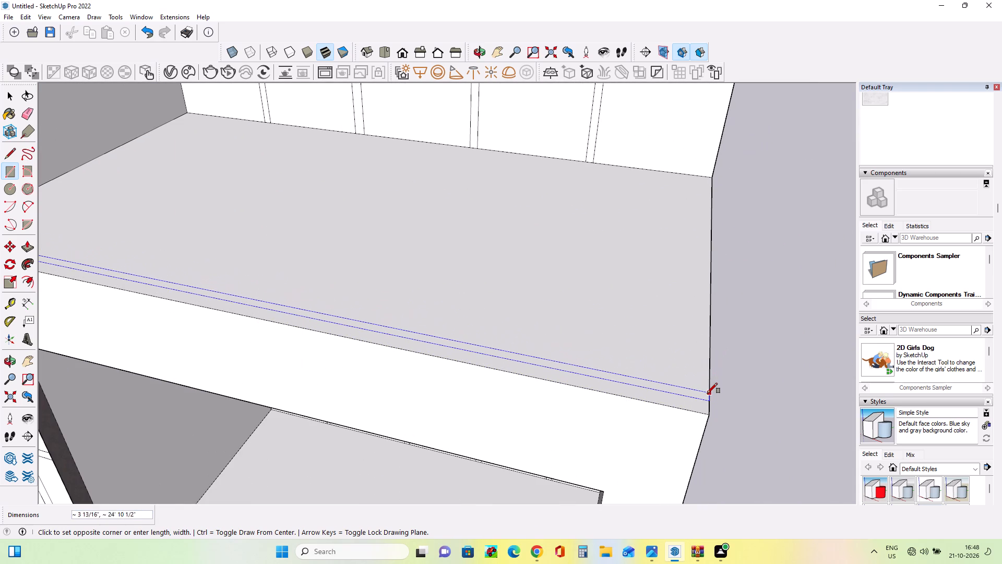
pyautogui.scroll(4, 710, 394)
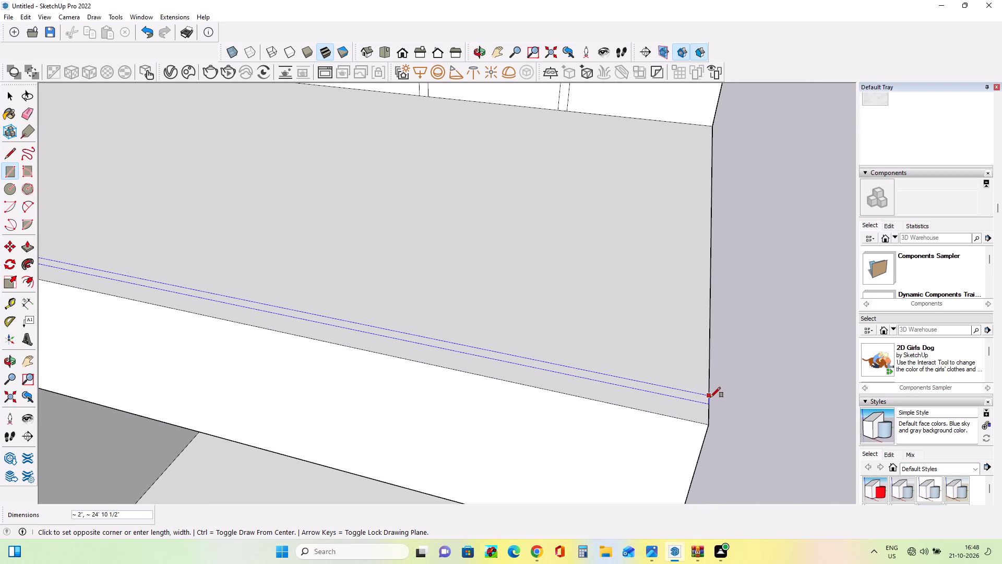
pyautogui.click(710, 397)
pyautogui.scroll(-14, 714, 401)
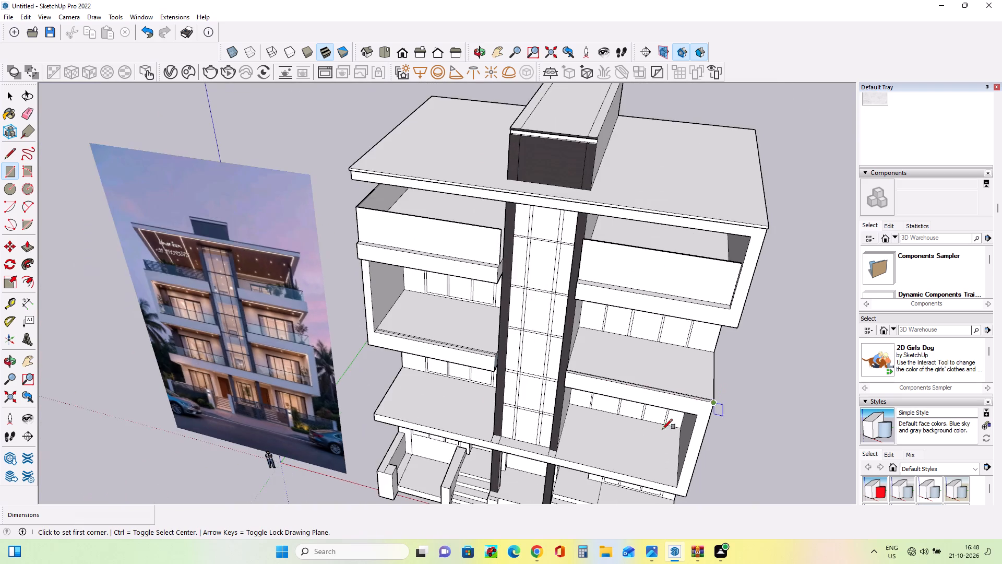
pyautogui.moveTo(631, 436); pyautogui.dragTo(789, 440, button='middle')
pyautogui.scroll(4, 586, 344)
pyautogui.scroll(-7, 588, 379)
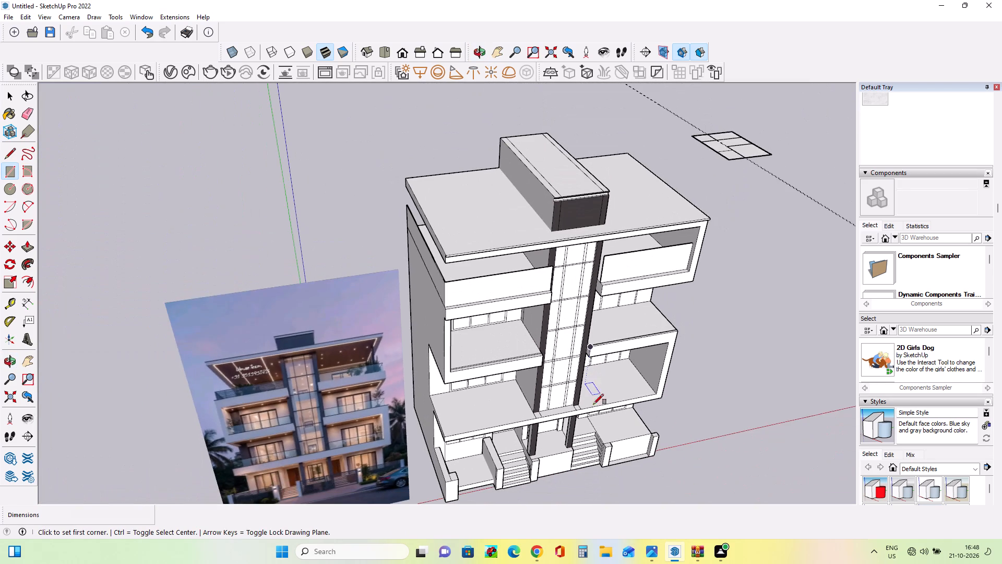
# Examine the balcony fronts in the reference photo and compare them with the model's first-floor slab.
pyautogui.moveTo(595, 440); pyautogui.dragTo(581, 433, button='middle')
pyautogui.scroll(11, 371, 460)
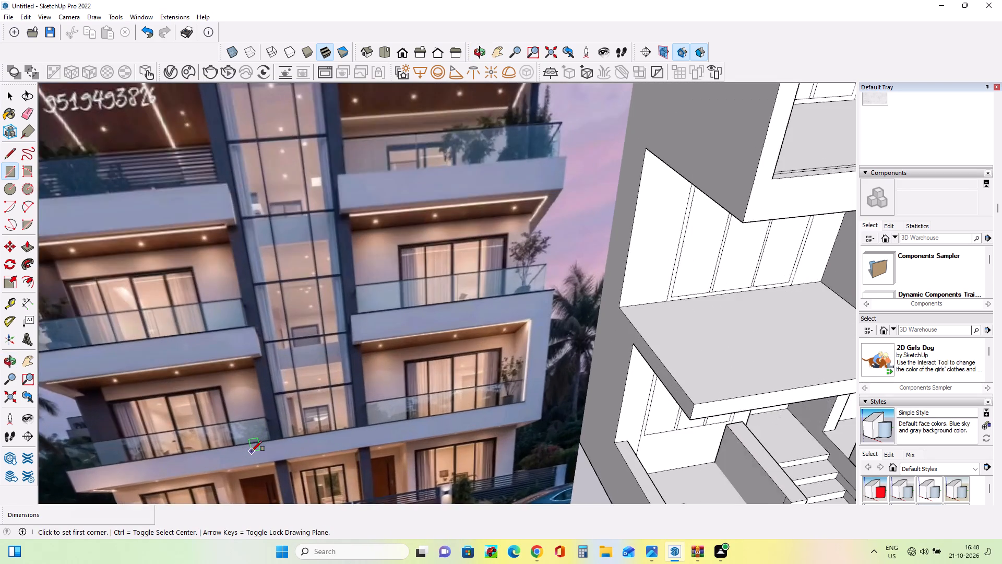
pyautogui.scroll(3, 252, 451)
pyautogui.scroll(-4, 251, 451)
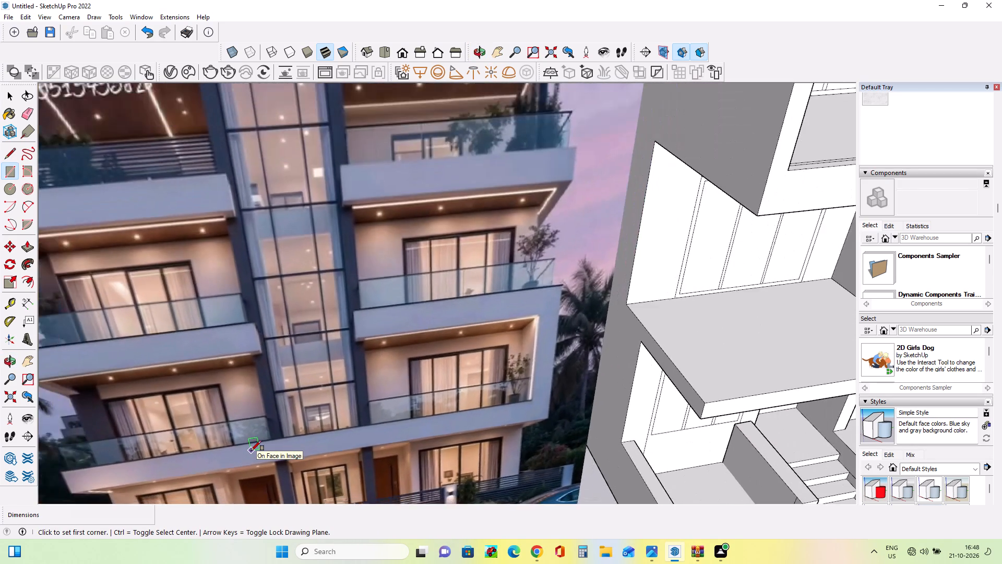
pyautogui.scroll(-13, 251, 451)
pyautogui.moveTo(471, 461); pyautogui.dragTo(476, 444, button='middle')
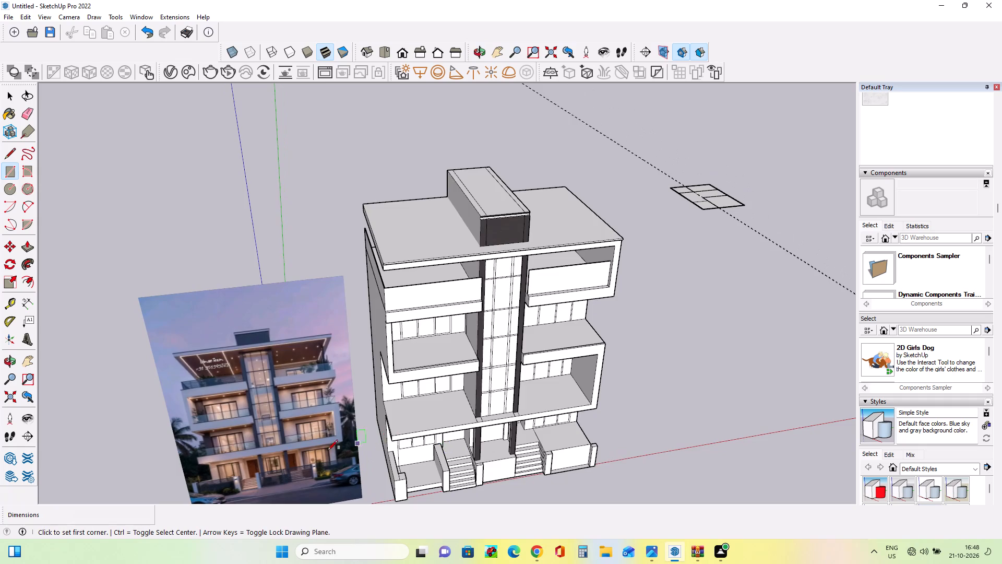
pyautogui.scroll(3, 323, 450)
pyautogui.moveTo(375, 451); pyautogui.dragTo(389, 386, button='middle')
pyautogui.moveTo(507, 414); pyautogui.dragTo(507, 431, button='middle')
pyautogui.scroll(4, 496, 412)
pyautogui.moveTo(501, 417); pyautogui.dragTo(503, 431, button='middle')
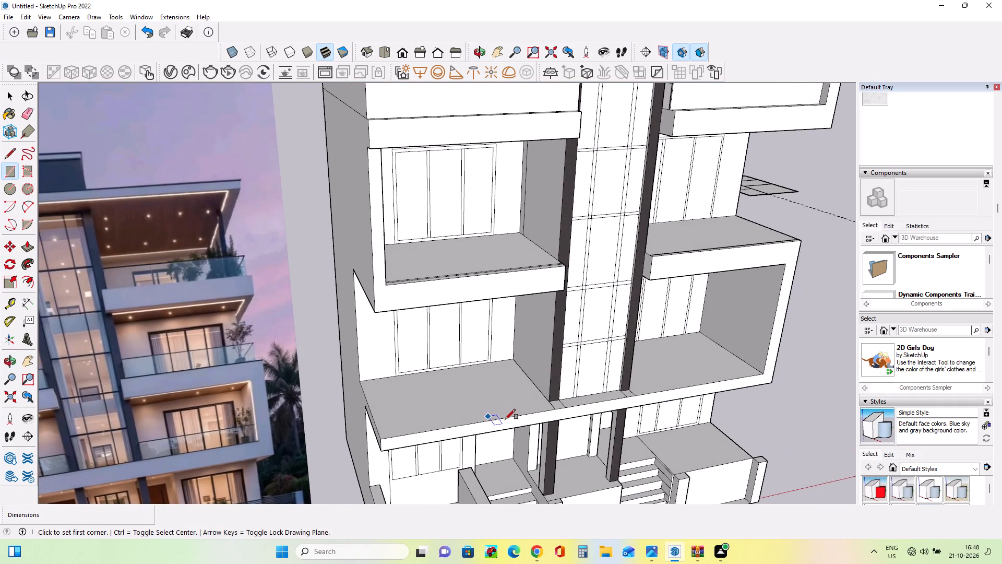
pyautogui.middleClick(508, 420)
pyautogui.moveTo(506, 429); pyautogui.dragTo(574, 446, button='middle')
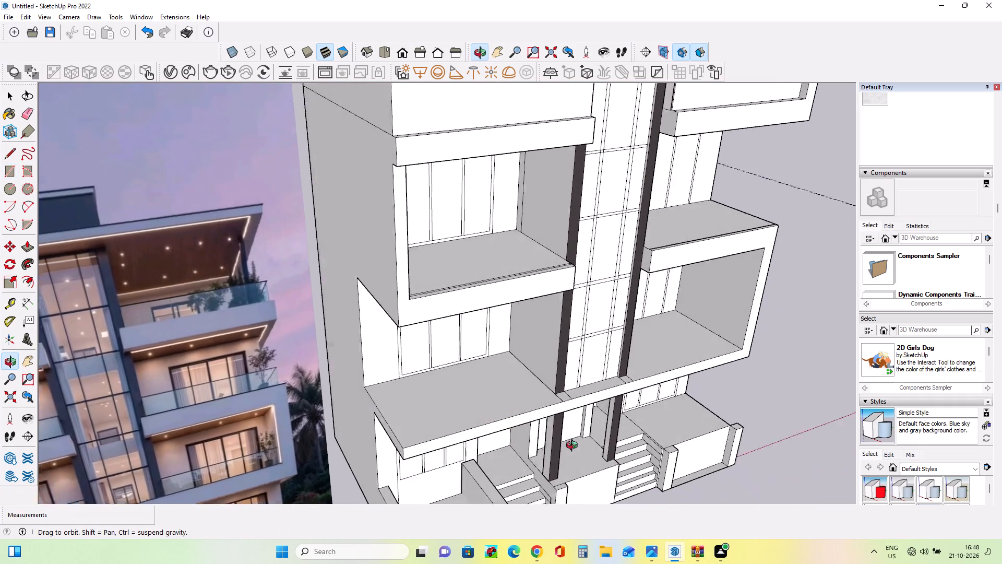
pyautogui.moveTo(574, 446); pyautogui.dragTo(578, 446, button='middle')
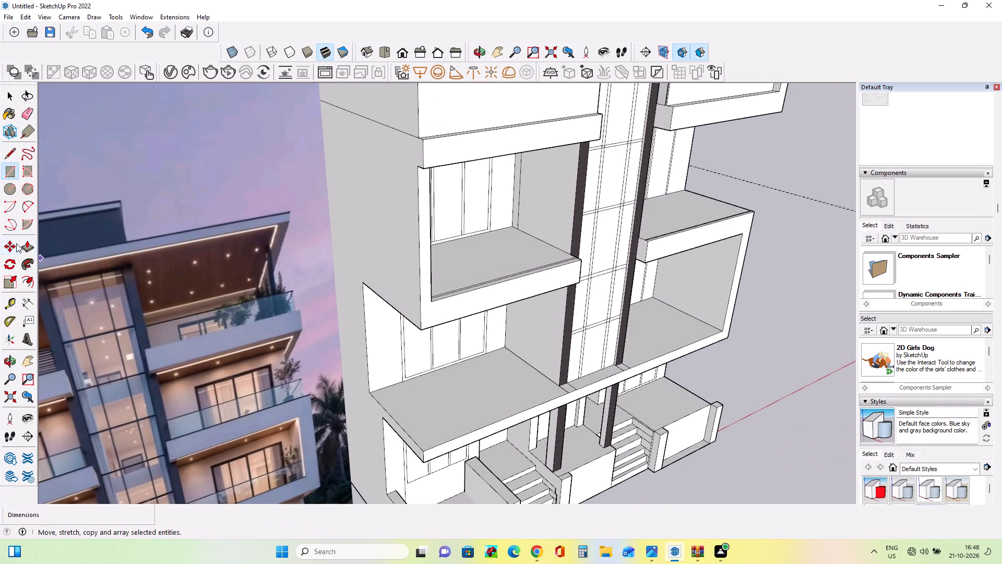
# Push the joined front face of the first-floor slab and right balcony frame back by about 1' 3 3/16" using Push/Pull.
pyautogui.click(30, 250)
pyautogui.click(521, 420)
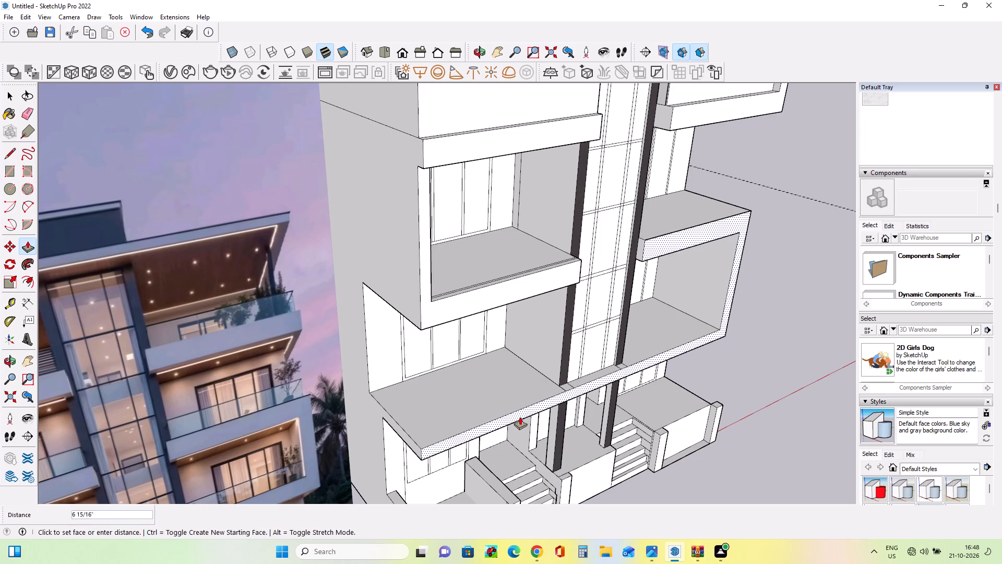
pyautogui.click(519, 412)
pyautogui.moveTo(617, 431); pyautogui.dragTo(550, 236, button='middle')
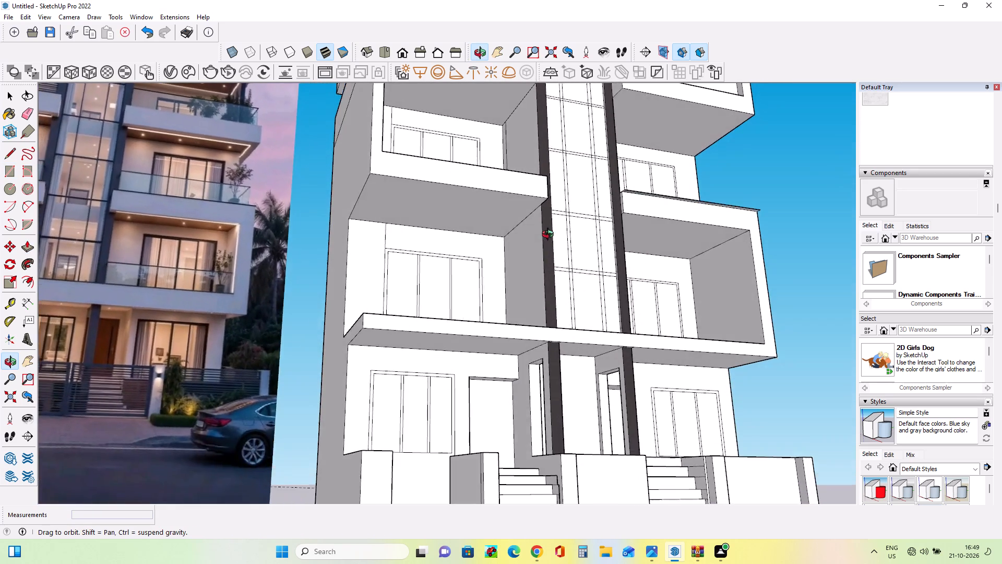
pyautogui.moveTo(550, 236); pyautogui.dragTo(584, 408, button='middle')
pyautogui.scroll(3, 517, 396)
pyautogui.moveTo(518, 404); pyautogui.dragTo(519, 421, button='middle')
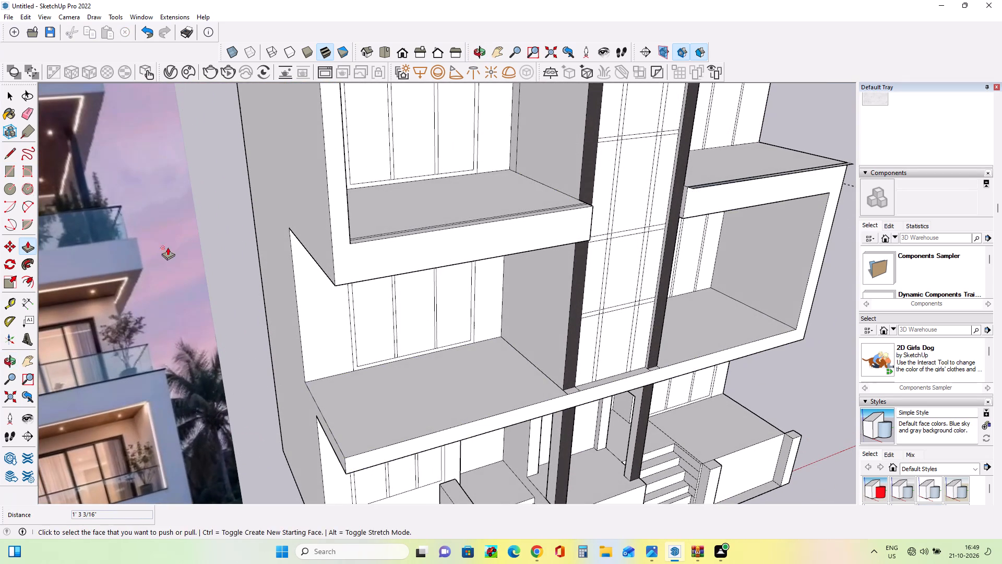
# Draw a thin rectangle about 25' 5 11/16" by 3" across the left first-floor balcony floor, just behind its front edge.
pyautogui.click(5, 171)
pyautogui.moveTo(571, 443); pyautogui.dragTo(503, 455, button='middle')
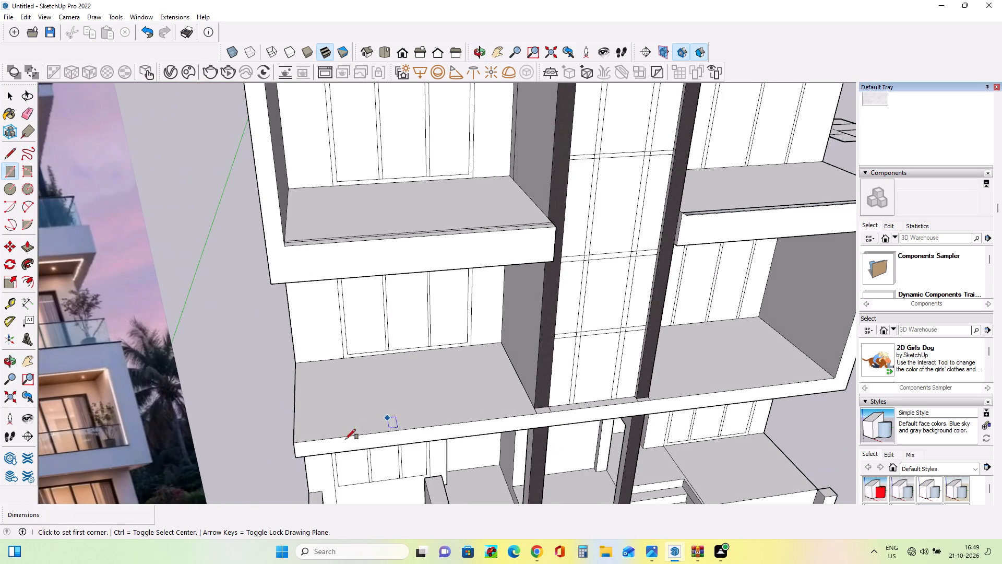
pyautogui.click(536, 407)
pyautogui.scroll(4, 371, 424)
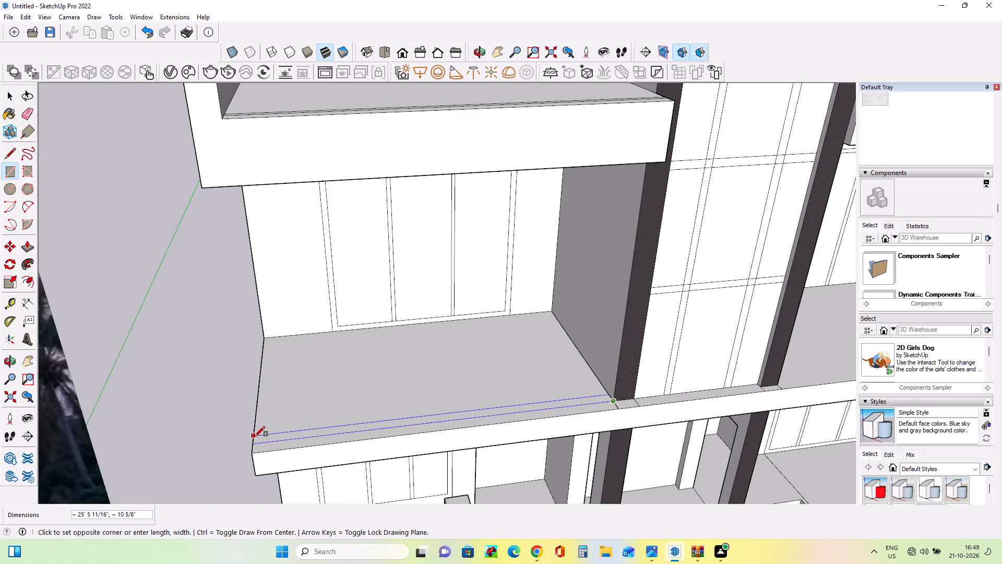
pyautogui.scroll(4, 255, 439)
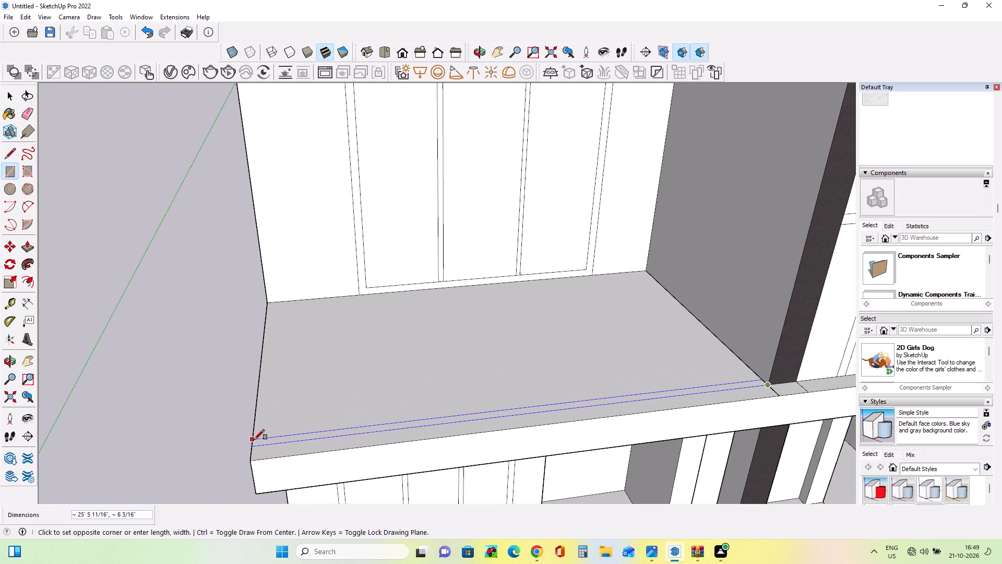
pyautogui.scroll(3, 254, 440)
pyautogui.click(254, 443)
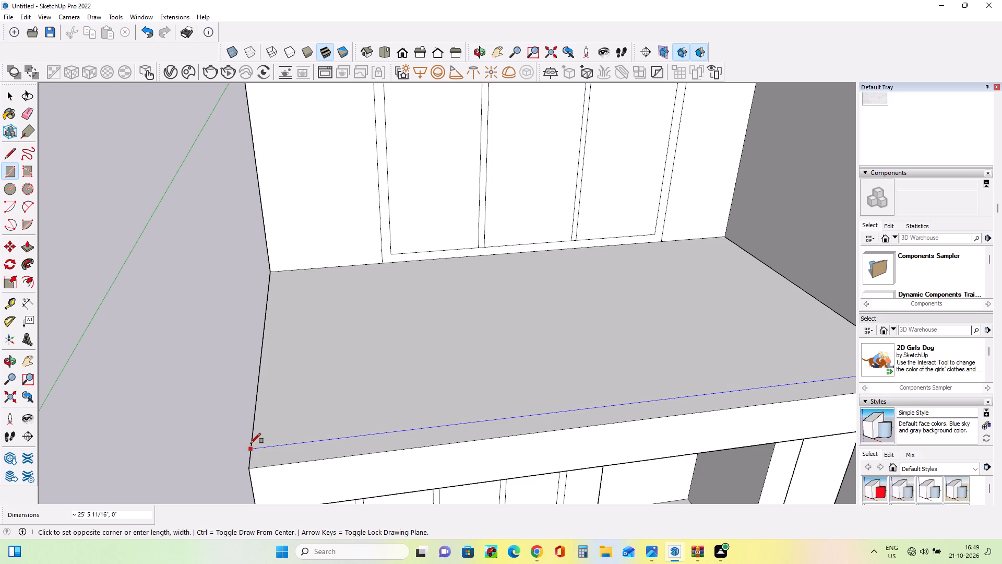
pyautogui.scroll(3, 251, 441)
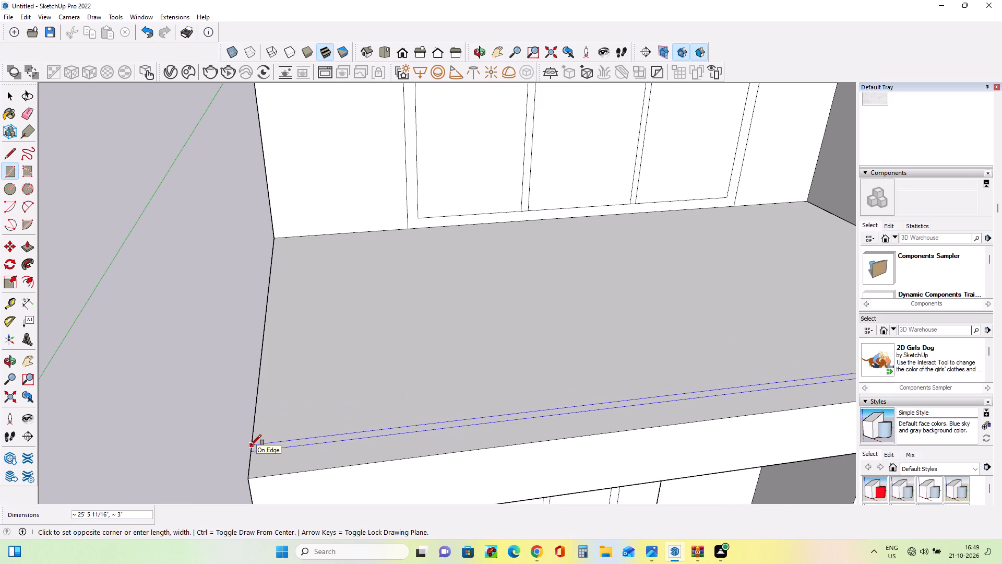
pyautogui.click(251, 445)
pyautogui.scroll(-16, 269, 433)
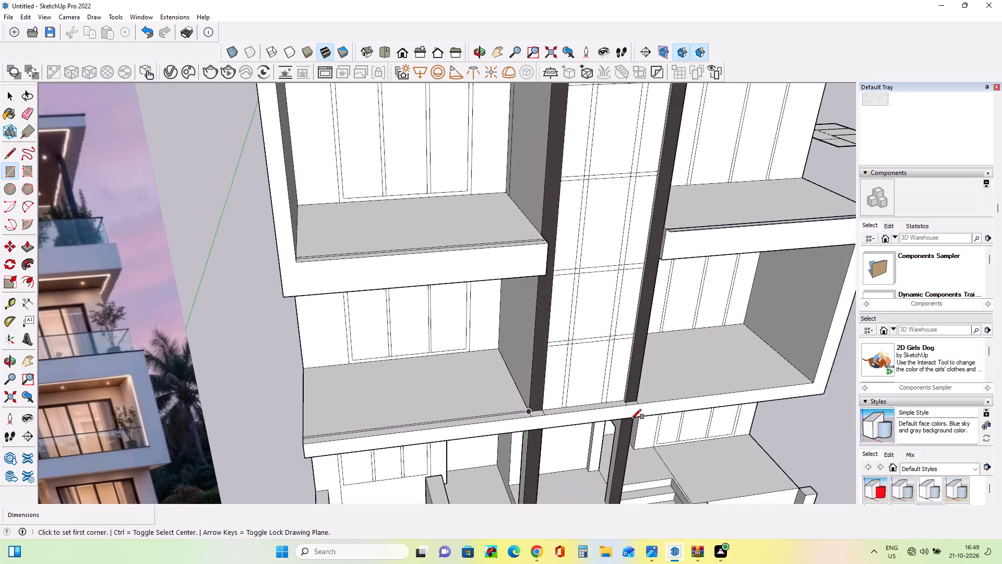
# Draw a thin rectangle about 22' 10 11/16" long across the right first-floor balcony floor, just behind its front edge.
pyautogui.moveTo(631, 419); pyautogui.dragTo(602, 454, button='middle')
pyautogui.scroll(6, 631, 414)
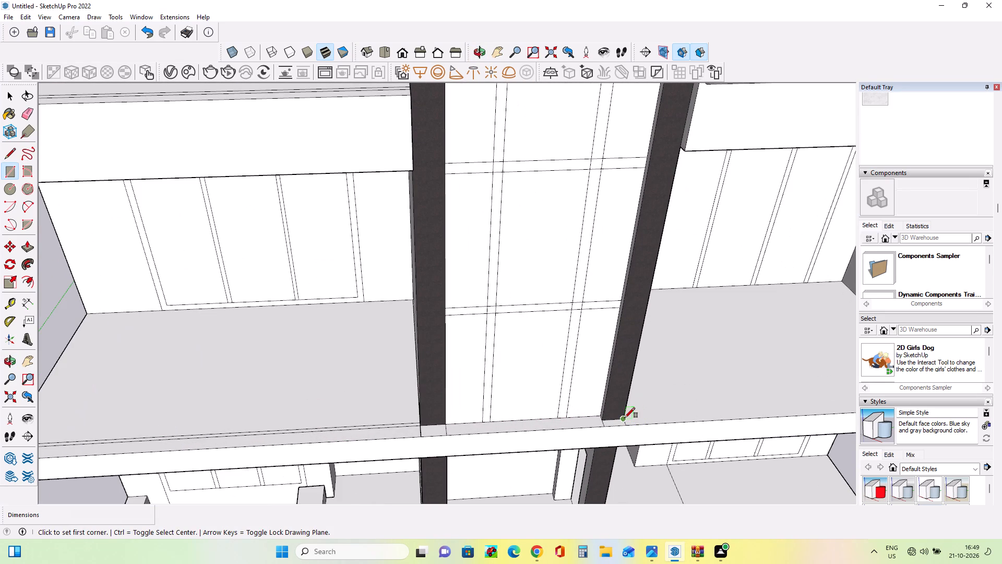
pyautogui.click(625, 418)
pyautogui.scroll(-7, 666, 397)
pyautogui.scroll(-3, 767, 374)
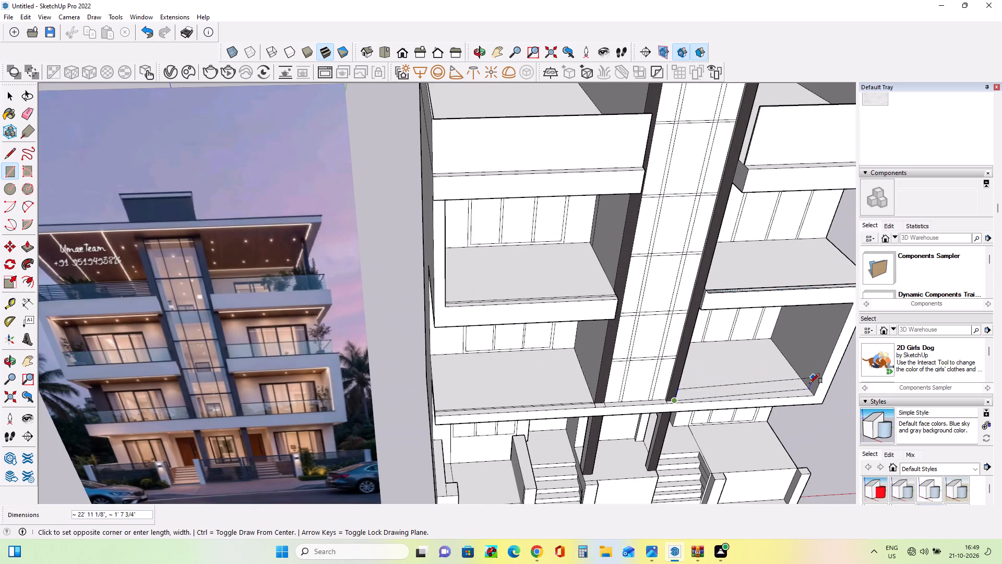
pyautogui.scroll(7, 808, 386)
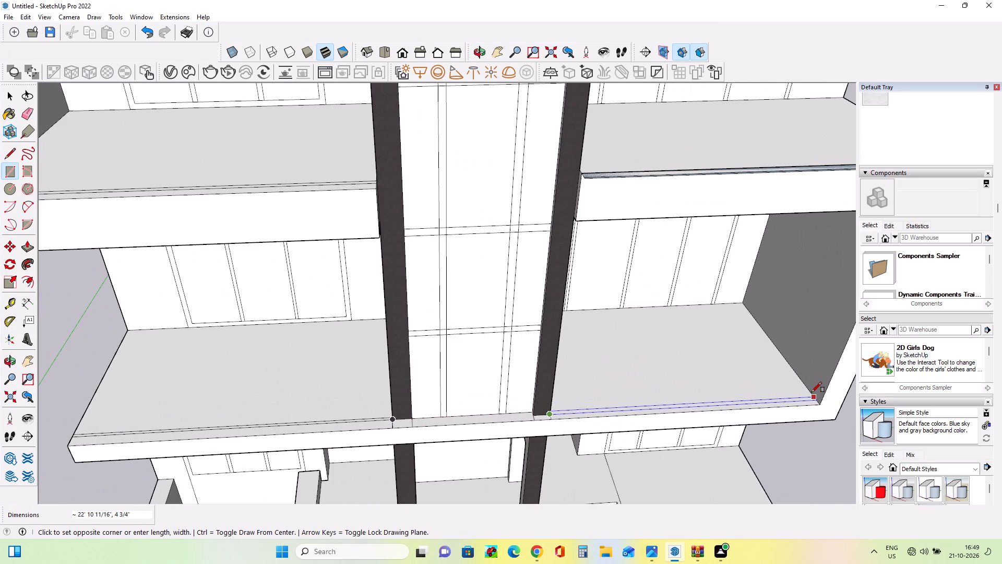
pyautogui.scroll(4, 812, 392)
pyautogui.click(813, 395)
pyautogui.scroll(-1, 606, 385)
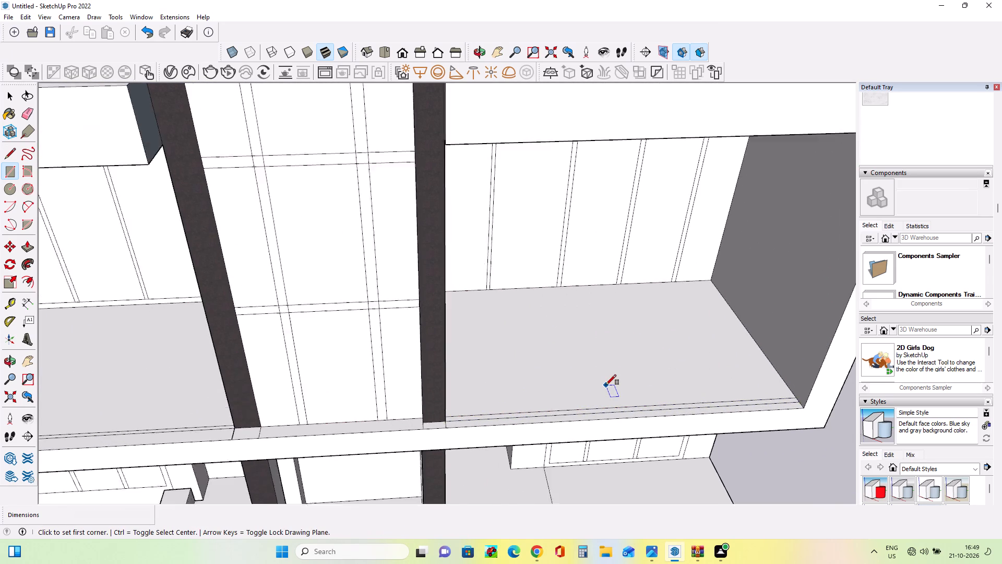
pyautogui.scroll(-9, 606, 385)
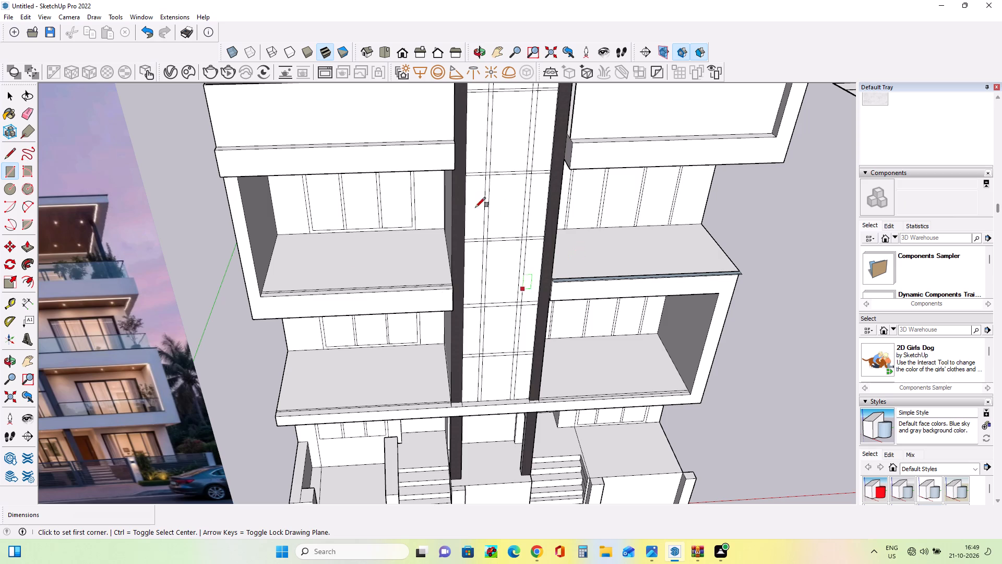
# Extrude the thin strip on the left first-floor balcony floor upward by about 6' 11 1/2" to form a railing panel.
pyautogui.moveTo(267, 384); pyautogui.dragTo(267, 393, button='middle')
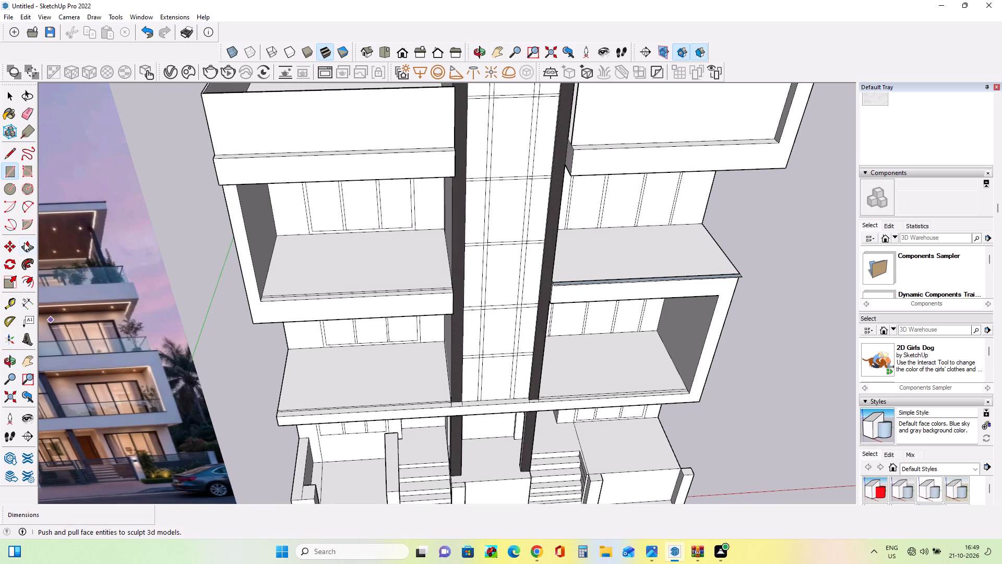
pyautogui.click(24, 242)
pyautogui.scroll(6, 307, 404)
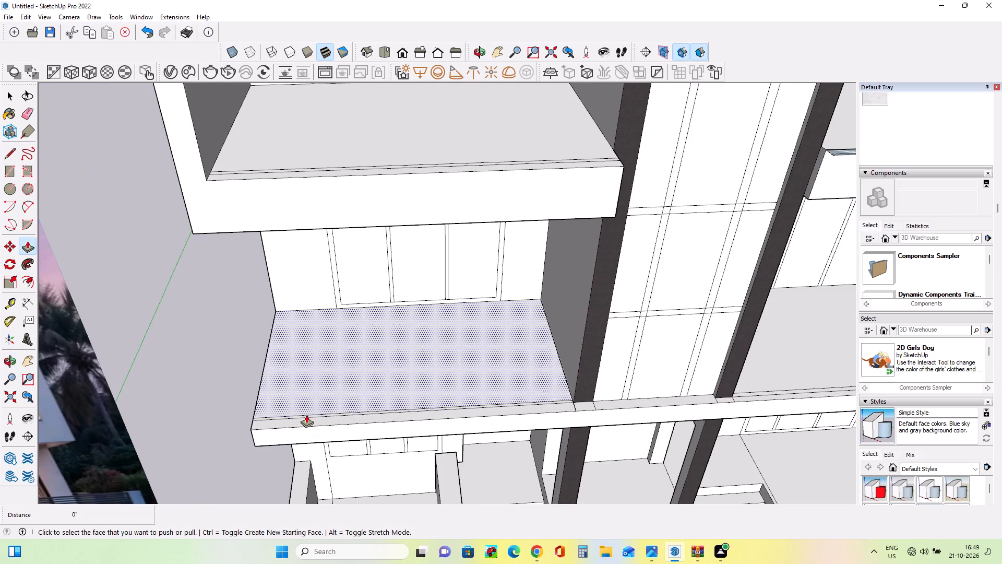
pyautogui.click(307, 415)
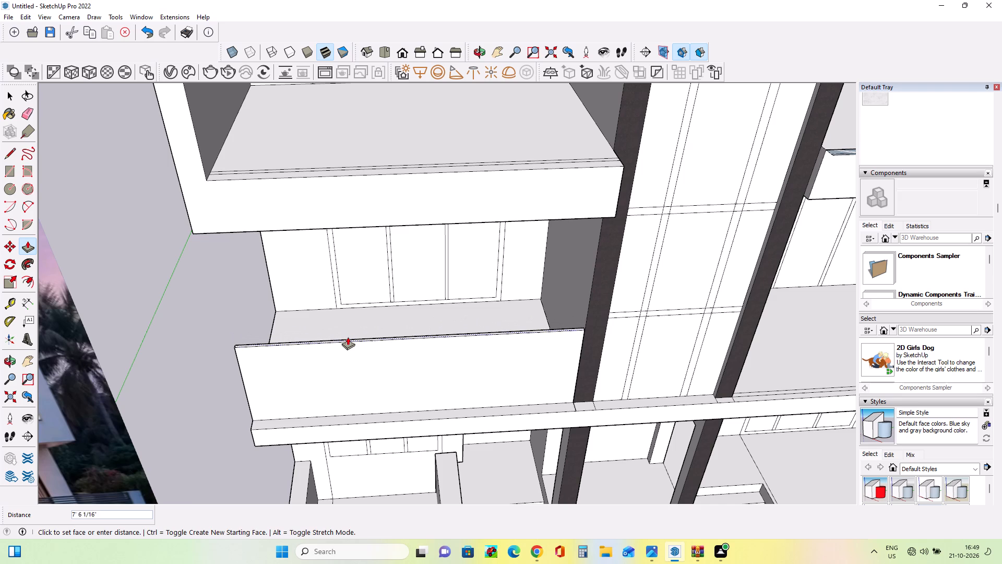
pyautogui.click(348, 342)
pyautogui.scroll(-7, 275, 402)
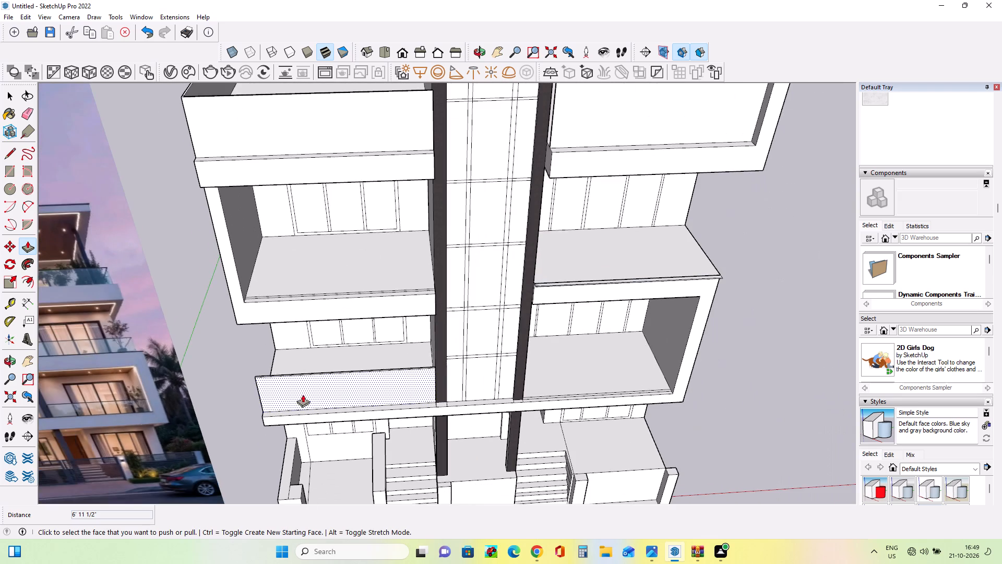
# Extrude the thin strip on the right first-floor balcony floor upward 6' 11 1/2", matching the height of the left railing panel.
pyautogui.moveTo(336, 381); pyautogui.dragTo(453, 320, button='middle')
pyautogui.scroll(-1, 455, 323)
pyautogui.moveTo(475, 408); pyautogui.dragTo(361, 429, button='middle')
pyautogui.scroll(4, 565, 377)
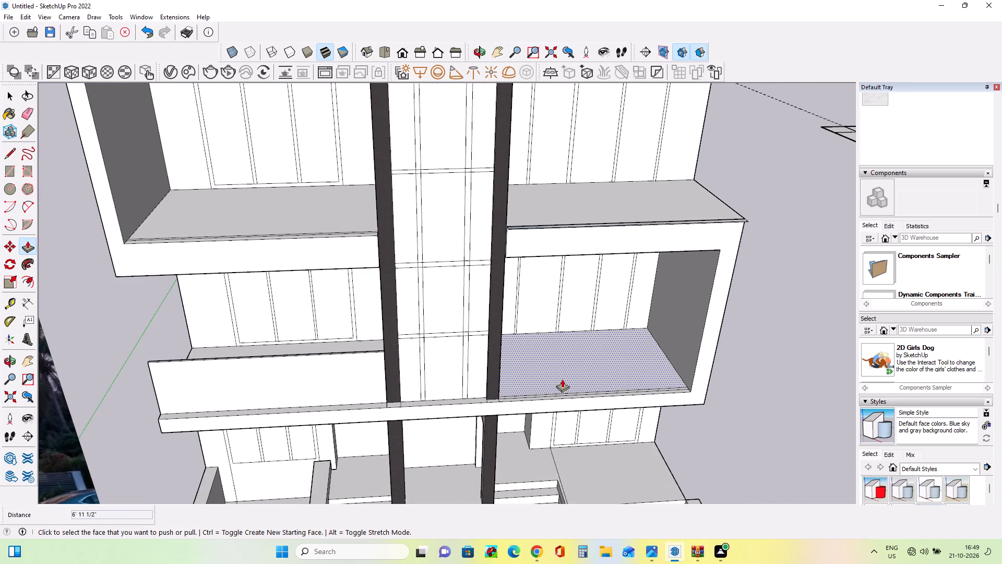
pyautogui.scroll(4, 551, 395)
pyautogui.moveTo(550, 396); pyautogui.dragTo(550, 423, button='middle')
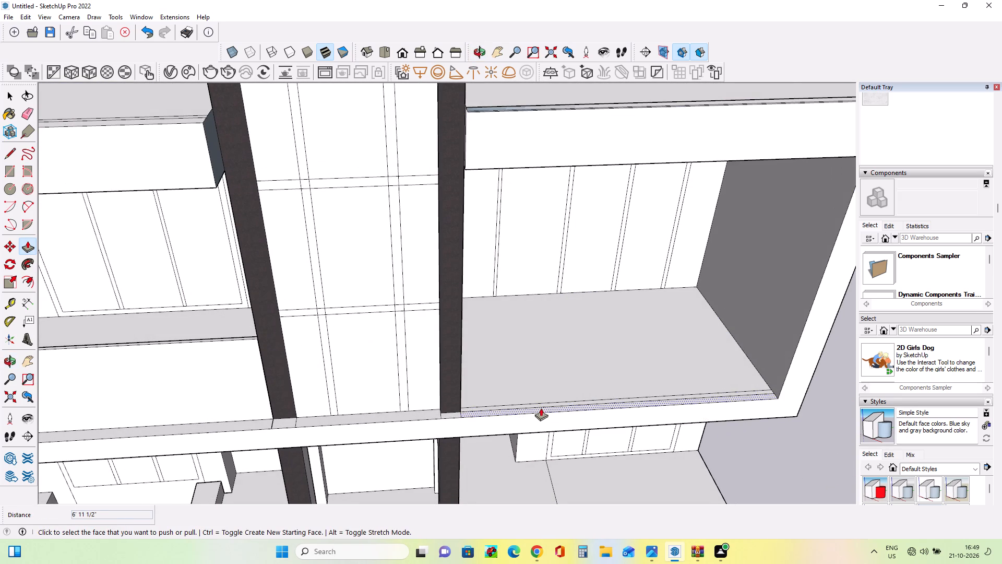
pyautogui.click(541, 404)
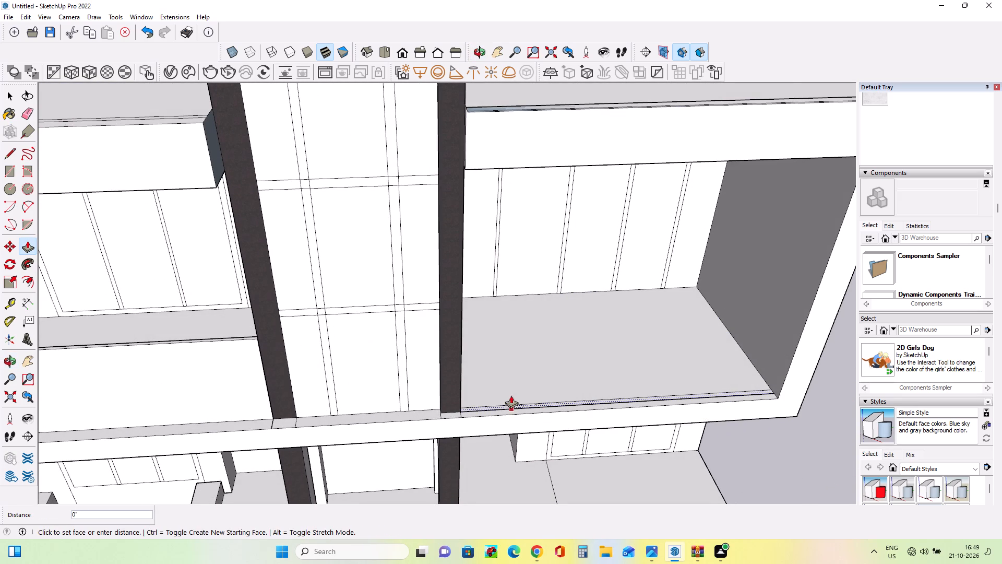
pyautogui.click(241, 338)
pyautogui.scroll(-8, 458, 393)
# Extrude the thin strip on the left second-floor balcony floor upward by about 7' 8 3/16" to form a railing panel.
pyautogui.moveTo(357, 350); pyautogui.dragTo(371, 389, button='middle')
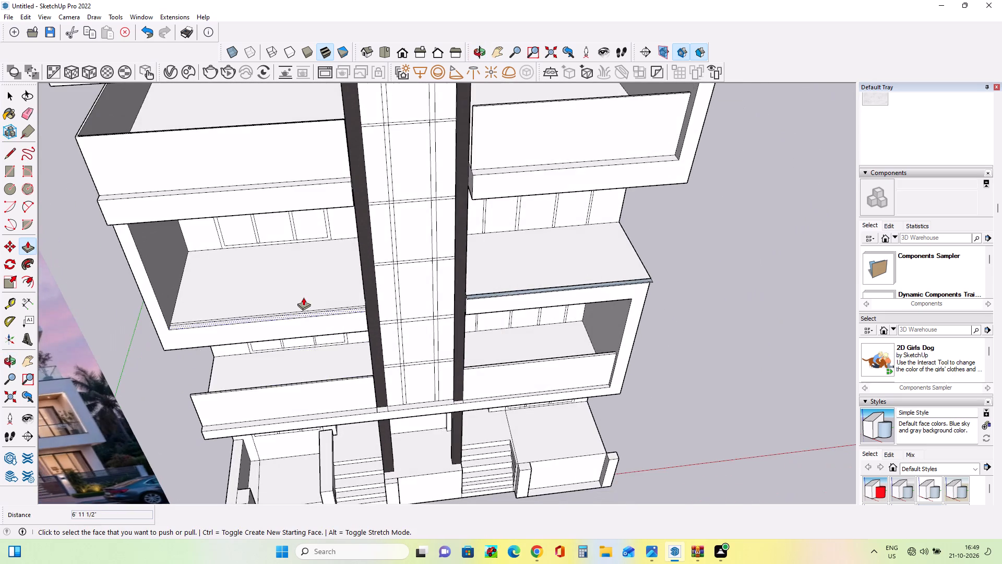
pyautogui.scroll(6, 303, 297)
pyautogui.click(305, 322)
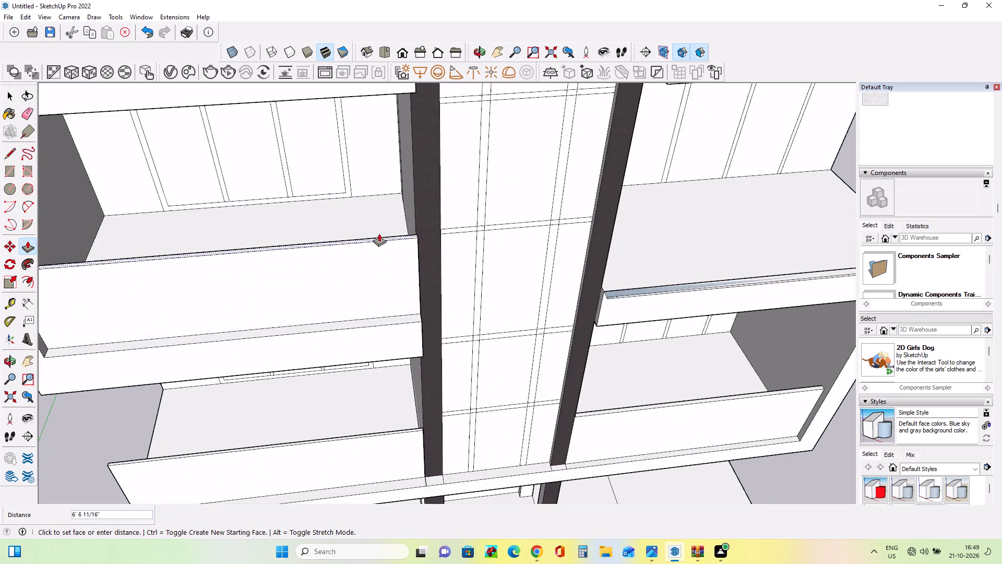
pyautogui.click(390, 222)
pyautogui.scroll(-7, 335, 376)
# Lower the top of the left second-floor balcony's railing panel by about 1' 2 7/16" using Push/Pull.
pyautogui.moveTo(330, 376); pyautogui.dragTo(339, 310, button='middle')
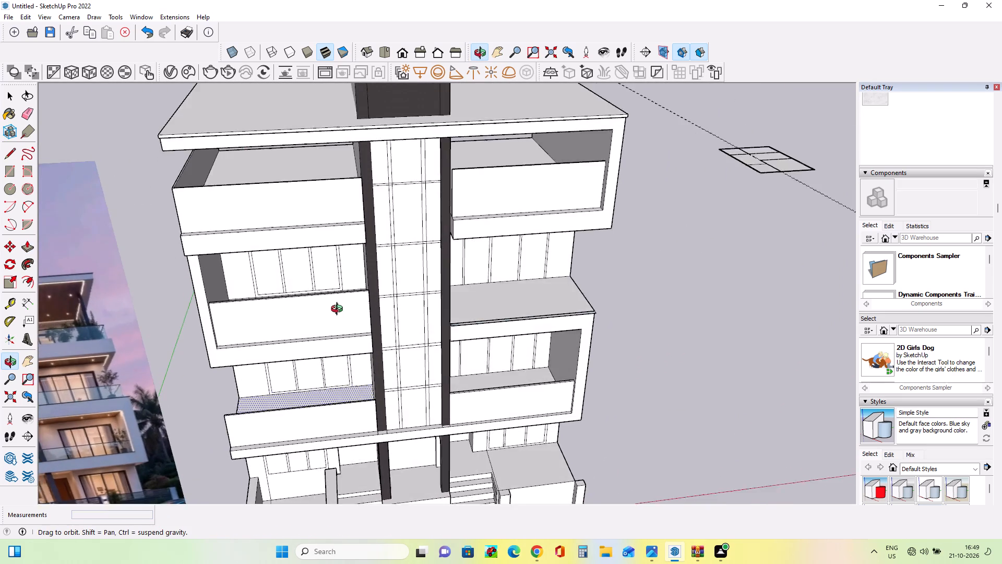
pyautogui.moveTo(339, 310); pyautogui.dragTo(352, 297, button='middle')
pyautogui.moveTo(335, 379); pyautogui.dragTo(379, 328, button='middle')
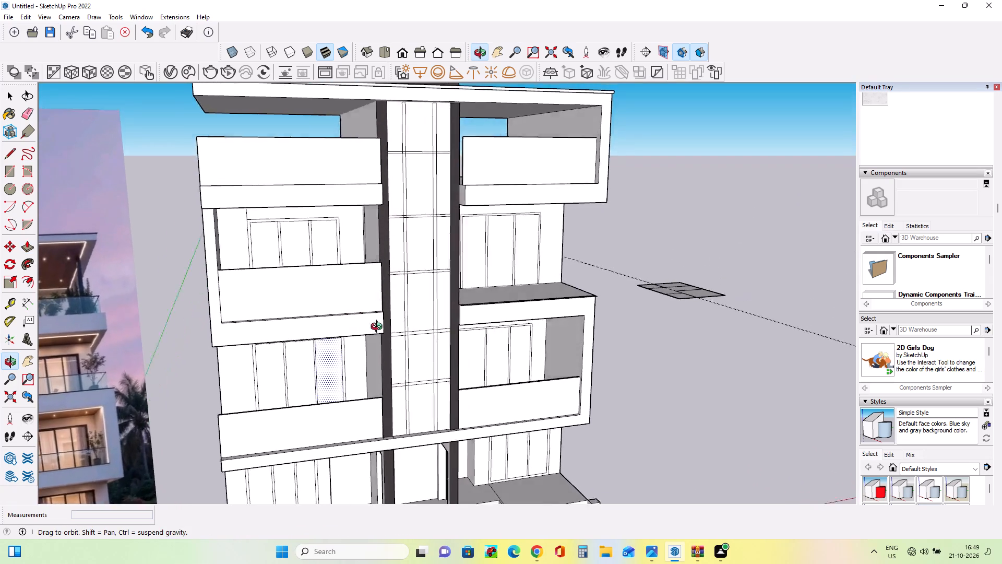
pyautogui.moveTo(379, 328); pyautogui.dragTo(435, 404, button='middle')
pyautogui.scroll(7, 360, 314)
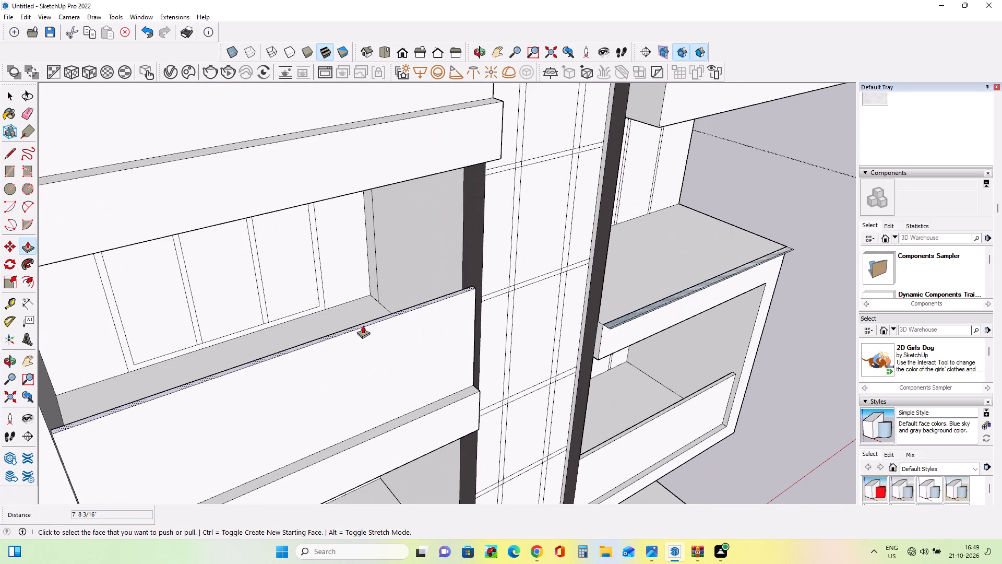
pyautogui.click(363, 325)
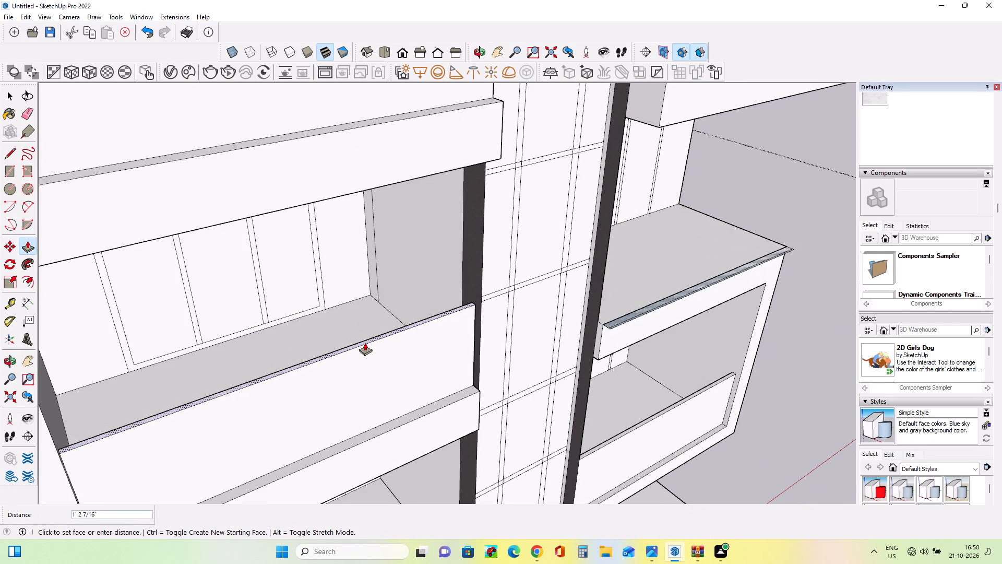
pyautogui.click(365, 343)
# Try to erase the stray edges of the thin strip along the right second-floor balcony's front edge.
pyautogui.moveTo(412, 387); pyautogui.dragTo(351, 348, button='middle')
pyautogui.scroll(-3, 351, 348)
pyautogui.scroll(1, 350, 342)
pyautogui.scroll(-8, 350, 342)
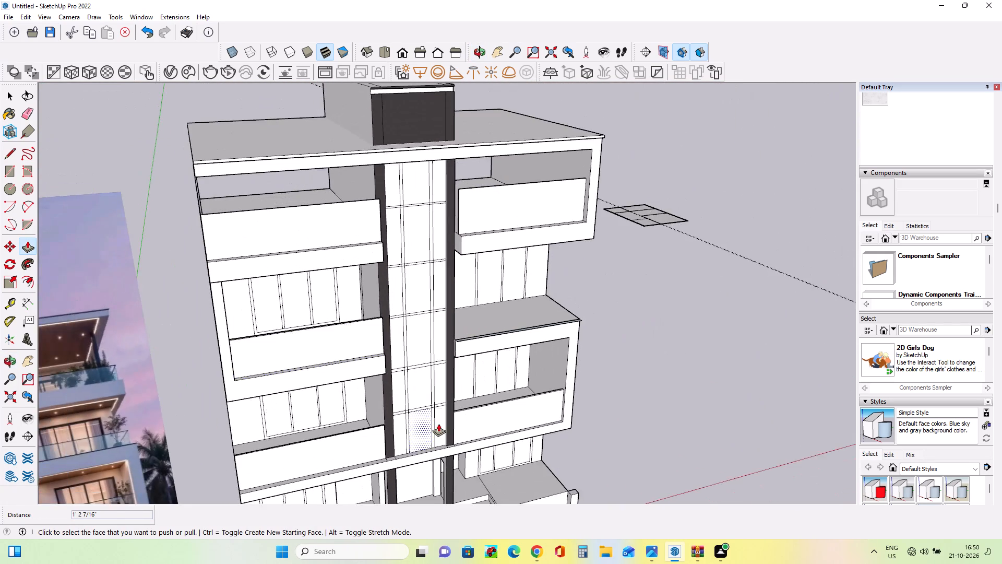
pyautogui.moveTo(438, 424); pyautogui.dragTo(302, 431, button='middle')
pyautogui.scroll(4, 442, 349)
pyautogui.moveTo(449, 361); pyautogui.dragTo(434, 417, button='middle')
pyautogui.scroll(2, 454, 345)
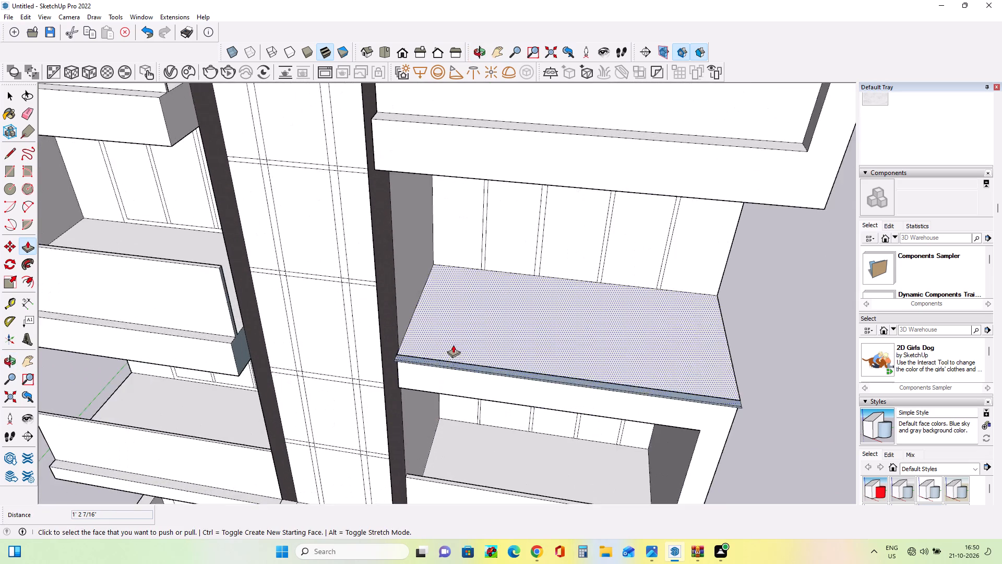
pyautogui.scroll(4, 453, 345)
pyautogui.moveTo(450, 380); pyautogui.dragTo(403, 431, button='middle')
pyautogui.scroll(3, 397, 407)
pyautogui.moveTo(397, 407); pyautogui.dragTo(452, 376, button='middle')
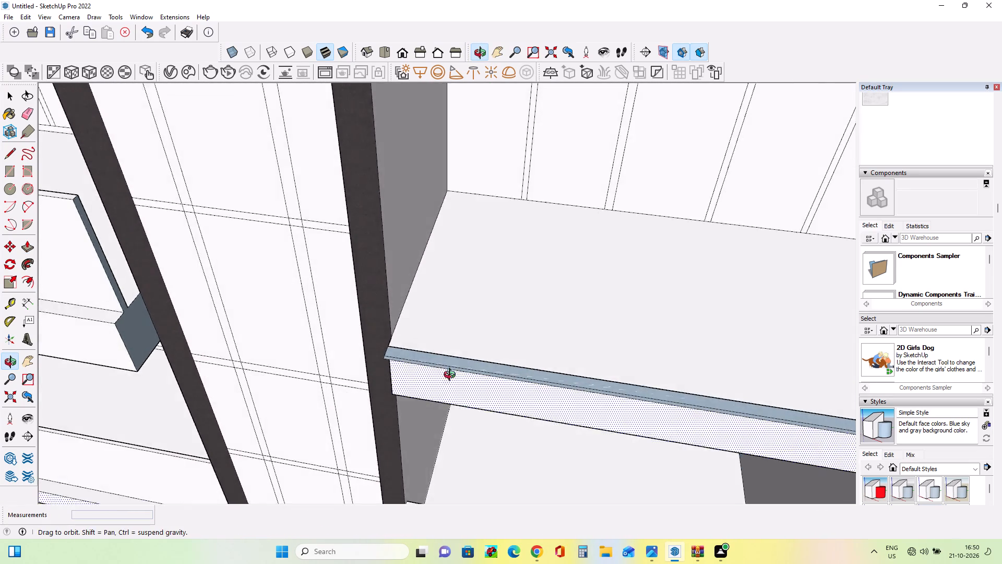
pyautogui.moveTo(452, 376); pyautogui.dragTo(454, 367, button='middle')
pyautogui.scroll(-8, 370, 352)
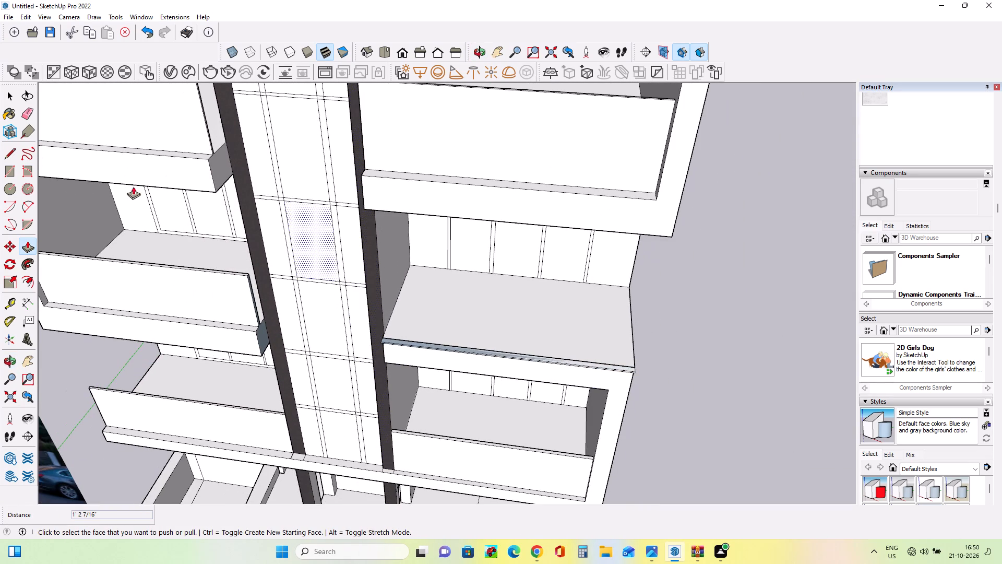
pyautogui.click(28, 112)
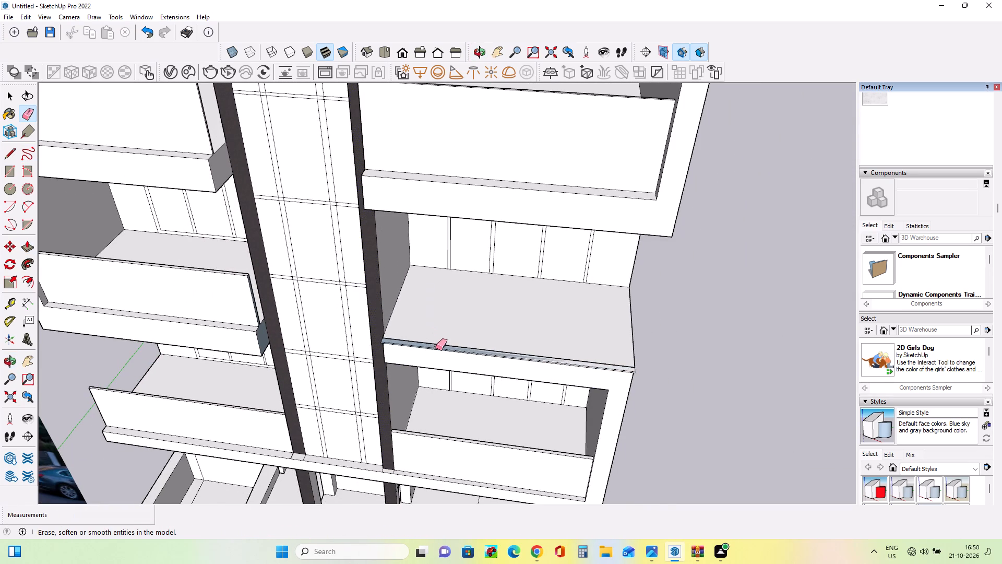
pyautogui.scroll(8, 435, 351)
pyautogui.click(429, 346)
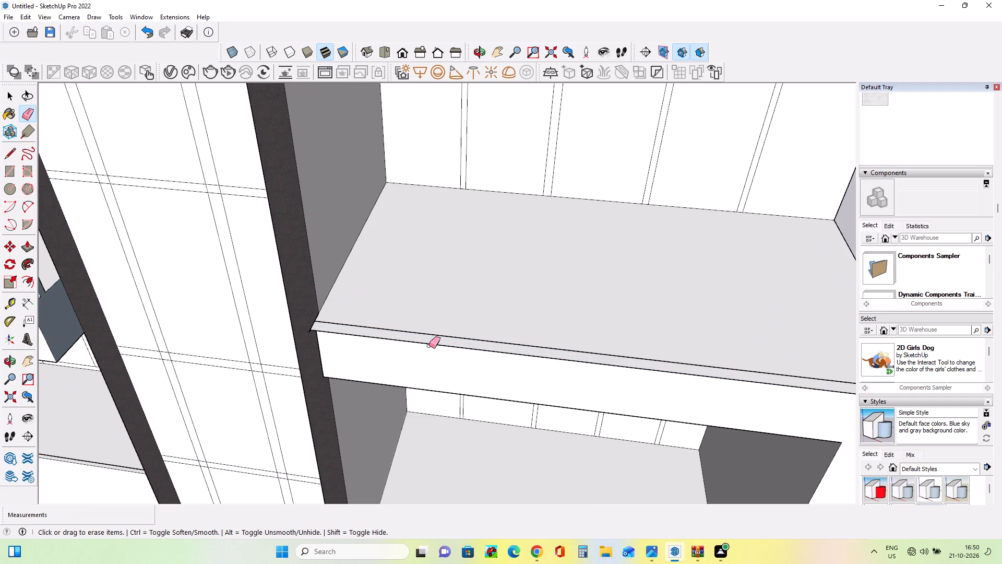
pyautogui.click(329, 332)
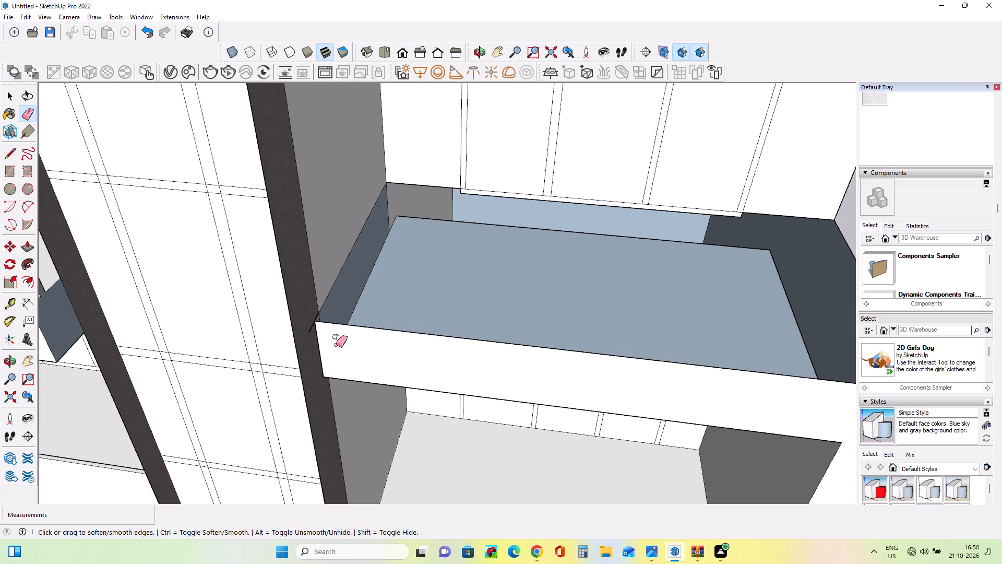
# Undo the edge erasures and the recent edits, back to before the first-floor strips and the left second-floor railing panel.
pyautogui.hotkey('ctrl', 'z')
pyautogui.hotkey('ctrl', 'z')
pyautogui.hotkey('ctrl', 'z')
pyautogui.hotkey('ctrl', 'z')
pyautogui.hotkey('ctrl', 'z')
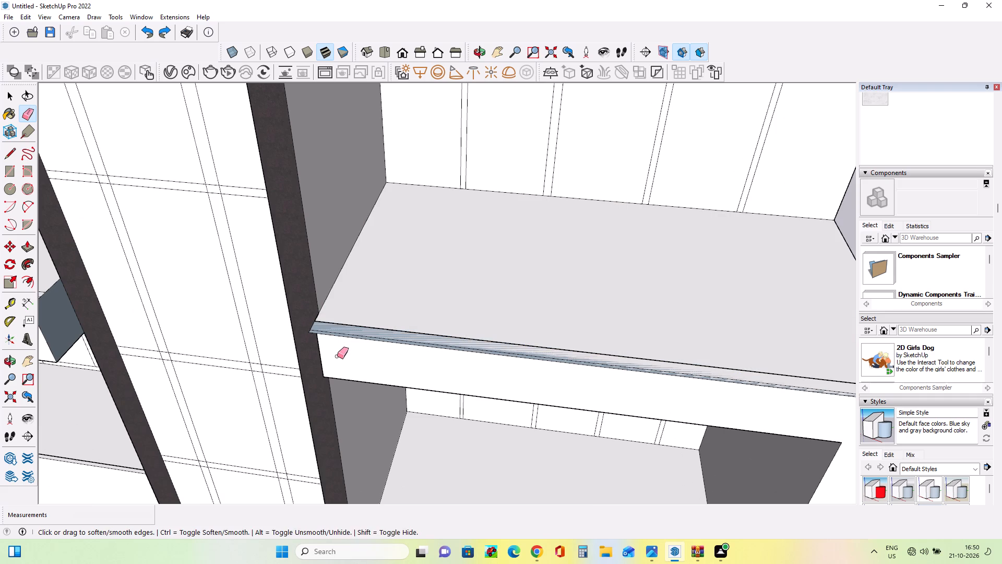
pyautogui.hotkey('ctrl', 'z')
pyautogui.hotkey('ctrl', 'z')
pyautogui.hotkey('ctrl', 'z')
pyautogui.hotkey('ctrl', 'z')
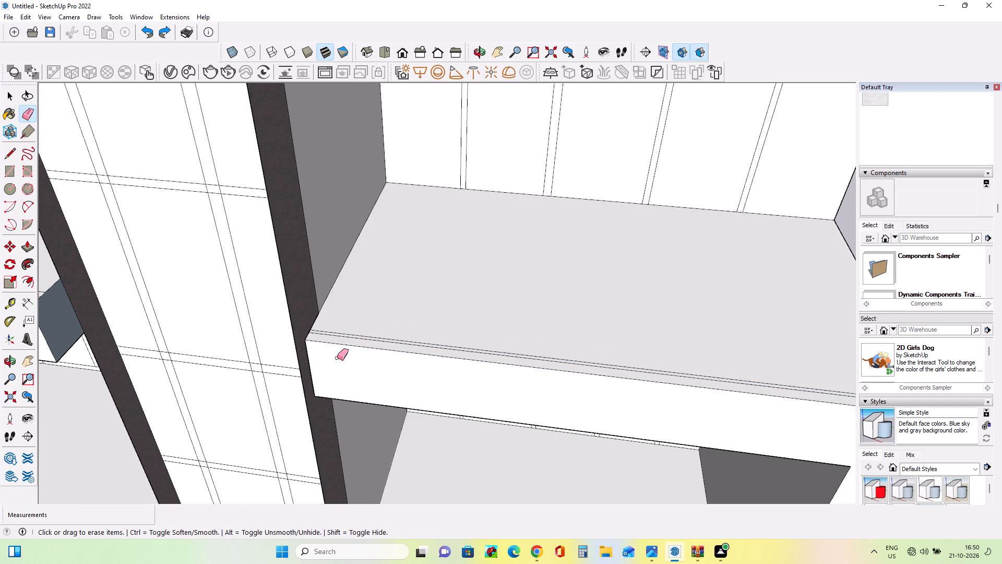
# Extrude the thin strip on the left second-floor balcony floor upward by about 6' 4 3/8" to form a railing panel.
pyautogui.scroll(-16, 337, 358)
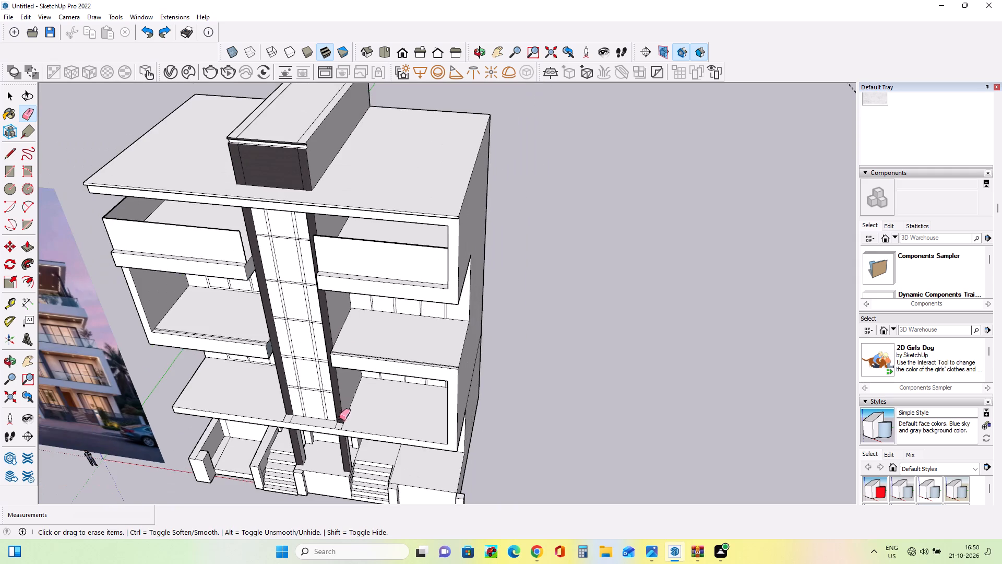
pyautogui.moveTo(338, 456); pyautogui.dragTo(385, 419, button='middle')
pyautogui.scroll(3, 265, 394)
pyautogui.moveTo(272, 410); pyautogui.dragTo(280, 432, button='middle')
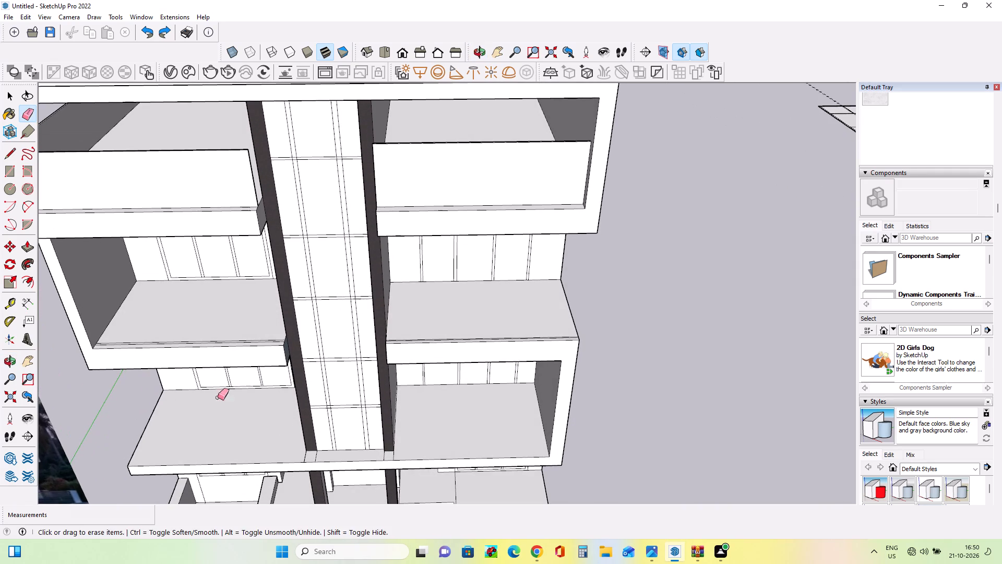
pyautogui.click(25, 246)
pyautogui.moveTo(314, 388); pyautogui.dragTo(320, 465, button='middle')
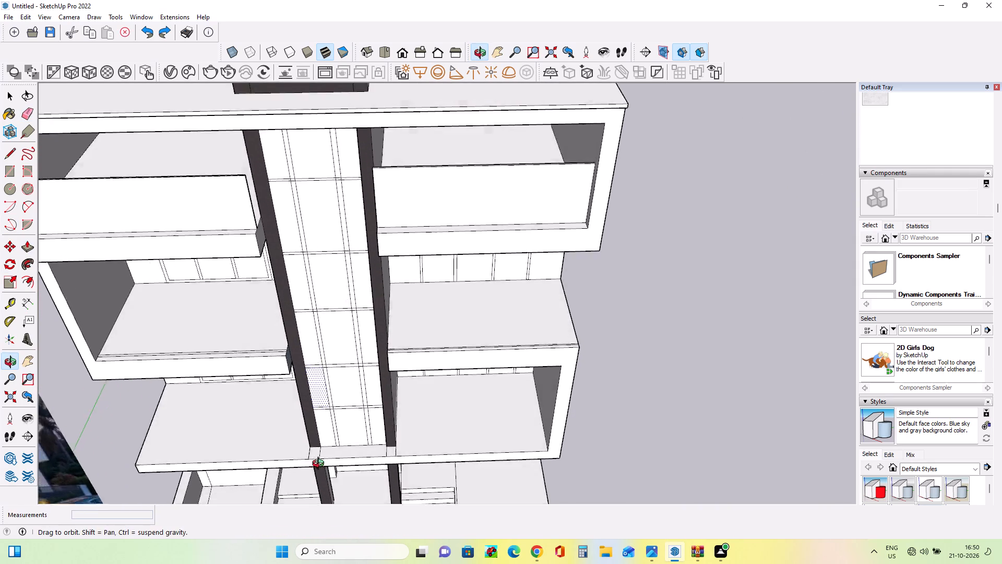
pyautogui.moveTo(320, 465); pyautogui.dragTo(319, 465, button='middle')
pyautogui.scroll(7, 245, 353)
pyautogui.click(265, 377)
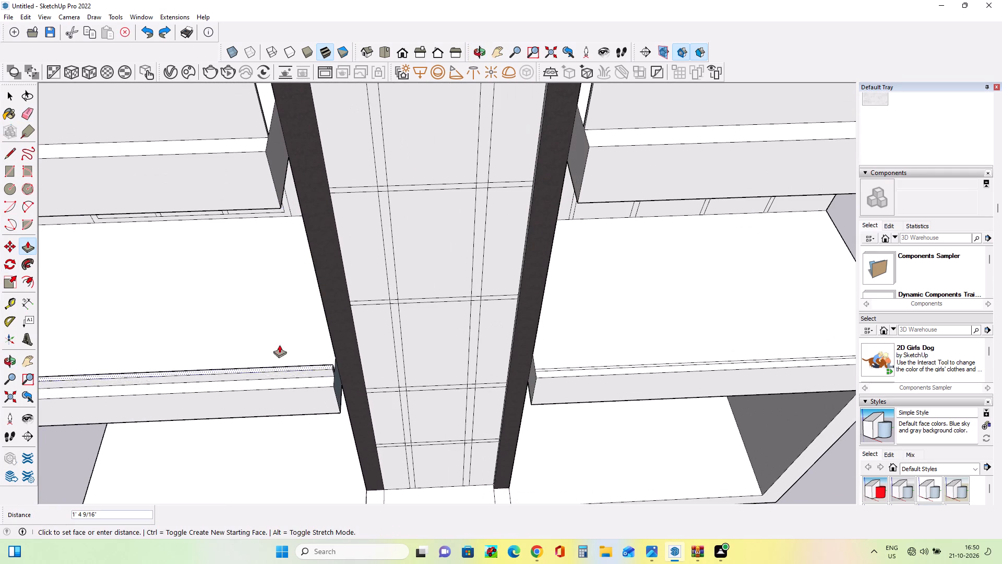
pyautogui.scroll(-6, 297, 313)
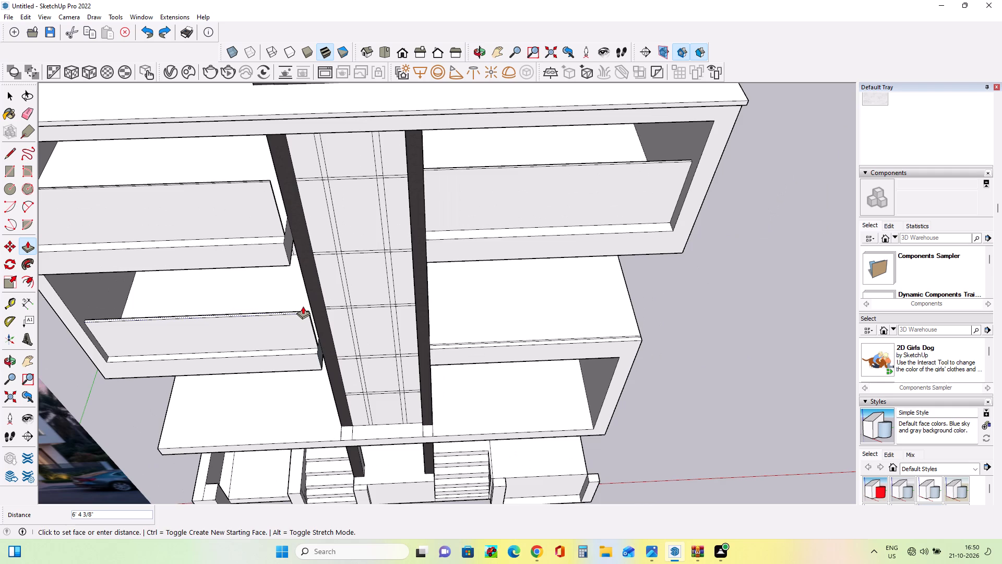
pyautogui.click(303, 306)
# Raise the top of the left second-floor balcony's railing panel by about 1' 5/8" using Push/Pull.
pyautogui.moveTo(325, 352); pyautogui.dragTo(444, 322, button='middle')
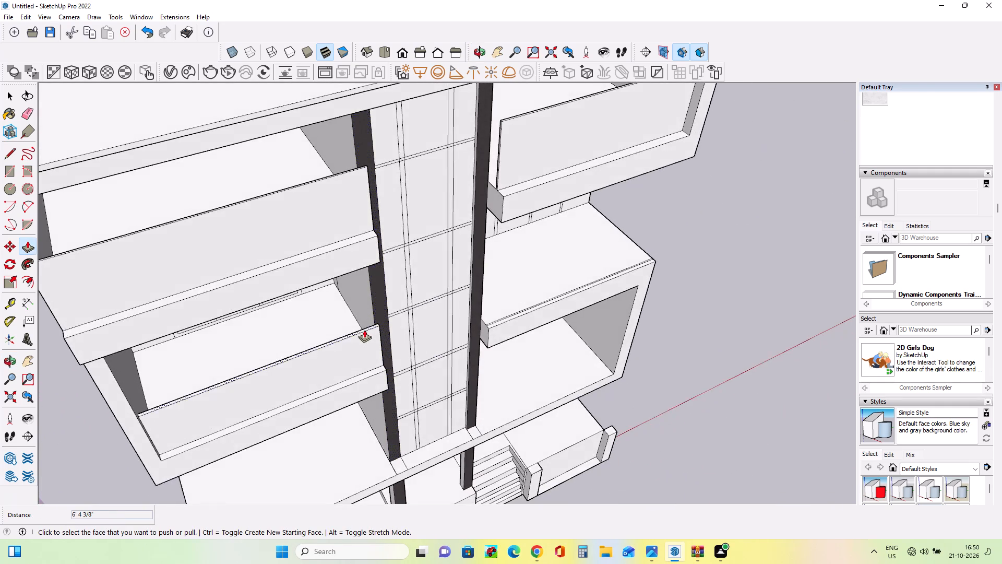
pyautogui.scroll(5, 359, 330)
pyautogui.click(359, 333)
pyautogui.click(354, 321)
# Extrude the thin strip on the right second-floor balcony floor upward 7' 5", matching the height of the left railing panel.
pyautogui.scroll(-6, 312, 371)
pyautogui.moveTo(379, 383); pyautogui.dragTo(352, 358, button='middle')
pyautogui.moveTo(417, 316); pyautogui.dragTo(371, 334, button='middle')
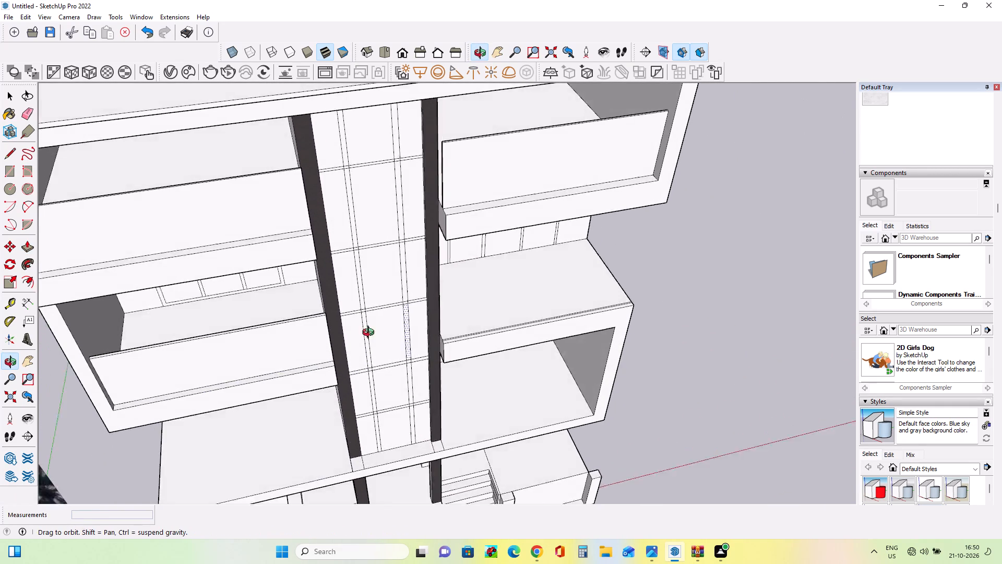
pyautogui.moveTo(371, 334); pyautogui.dragTo(311, 332, button='middle')
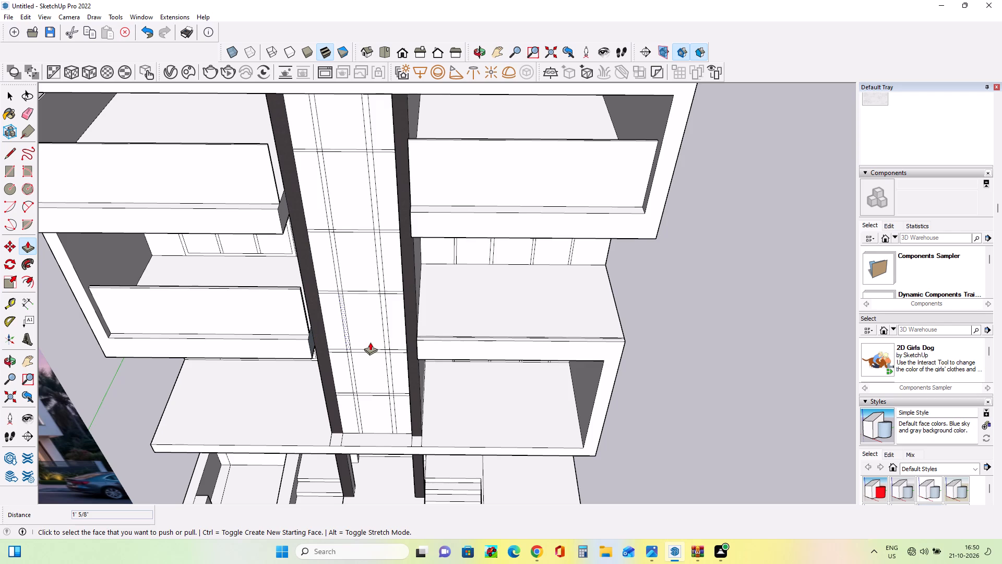
pyautogui.moveTo(546, 372); pyautogui.dragTo(547, 383, button='middle')
pyautogui.scroll(-1, 545, 383)
pyautogui.scroll(10, 482, 349)
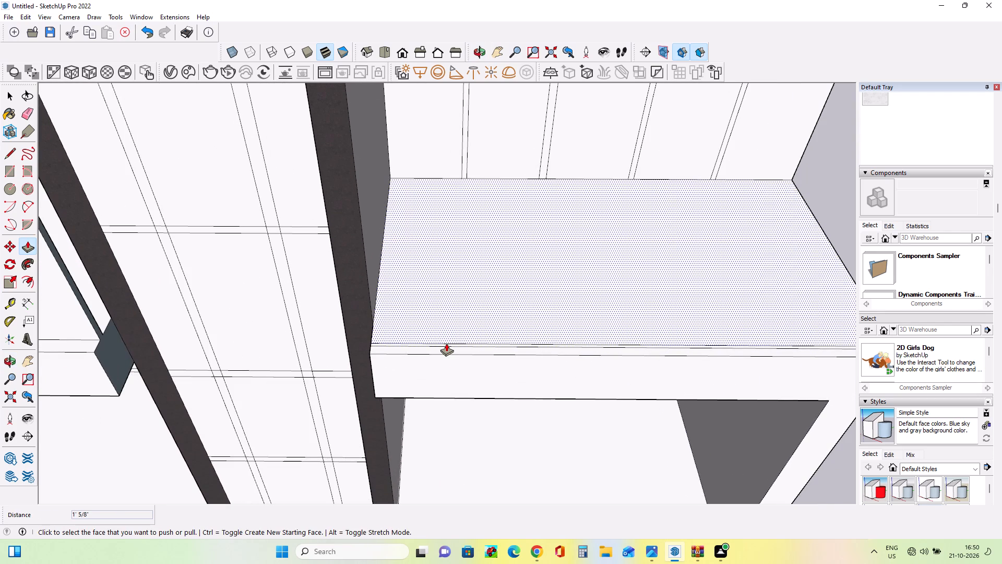
pyautogui.click(446, 346)
pyautogui.scroll(-3, 311, 316)
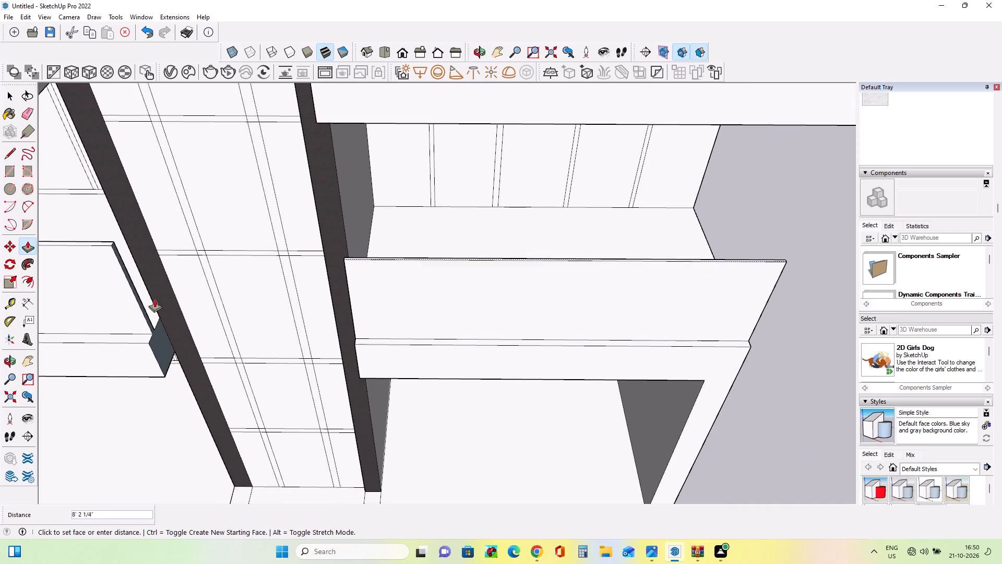
pyautogui.click(103, 241)
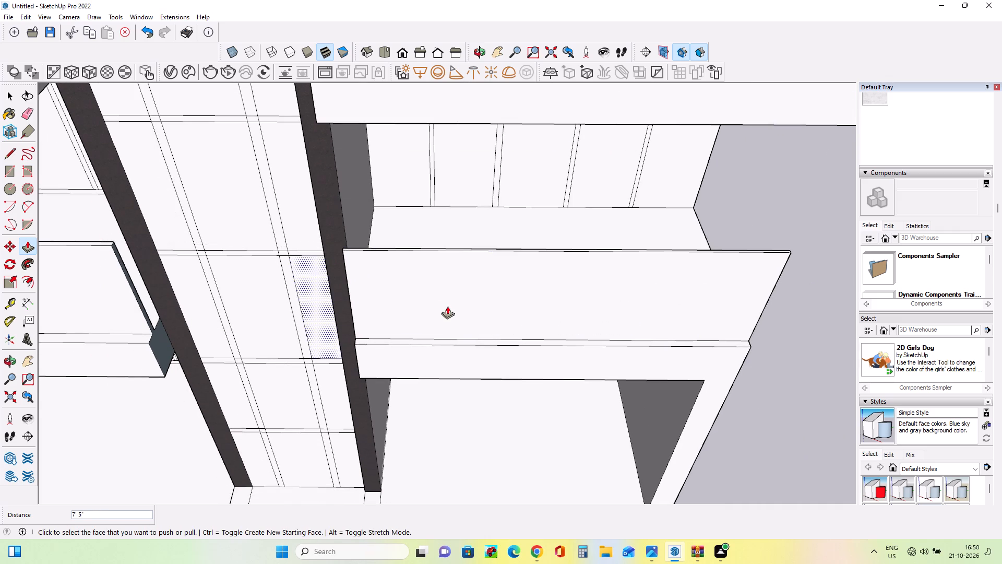
# Draw a thin rectangle about 25' 6" long and 9" deep along the front of the left first-floor balcony floor.
pyautogui.scroll(-10, 447, 306)
pyautogui.moveTo(478, 390); pyautogui.dragTo(531, 360, button='middle')
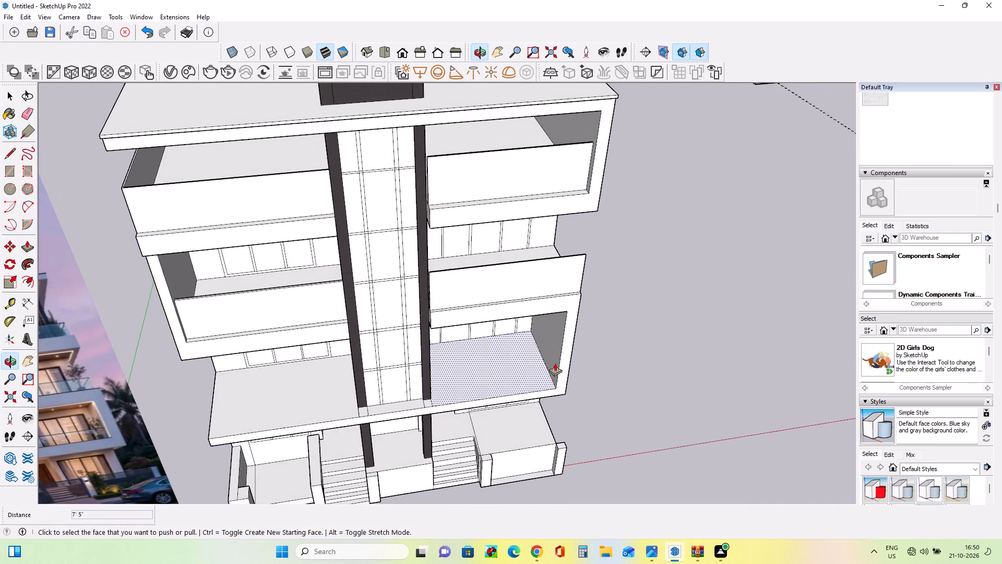
pyautogui.middleClick(693, 373)
pyautogui.moveTo(689, 372); pyautogui.dragTo(690, 352, button='middle')
pyautogui.scroll(-5, 690, 352)
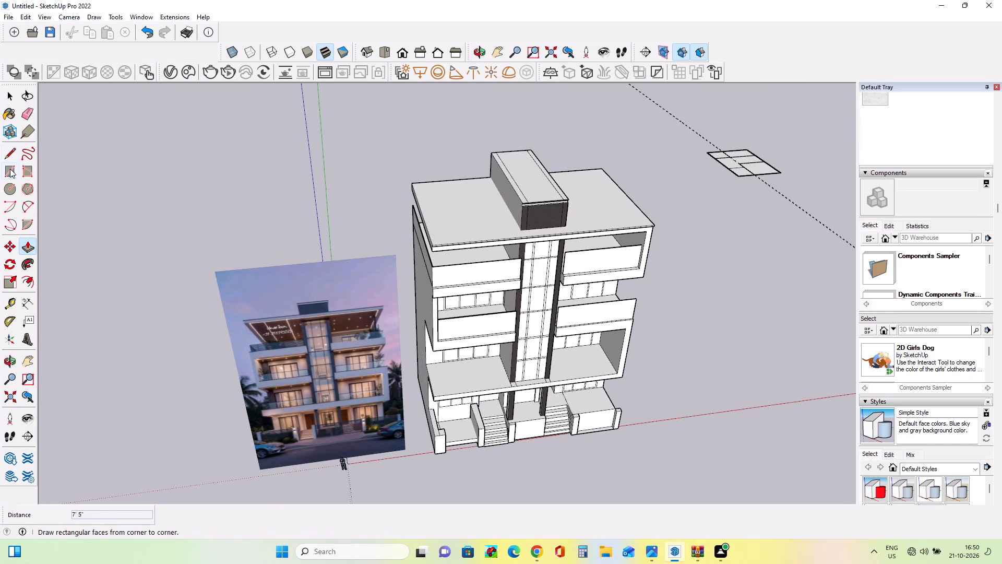
pyautogui.click(9, 169)
pyautogui.moveTo(461, 412); pyautogui.dragTo(446, 430, button='middle')
pyautogui.scroll(8, 428, 386)
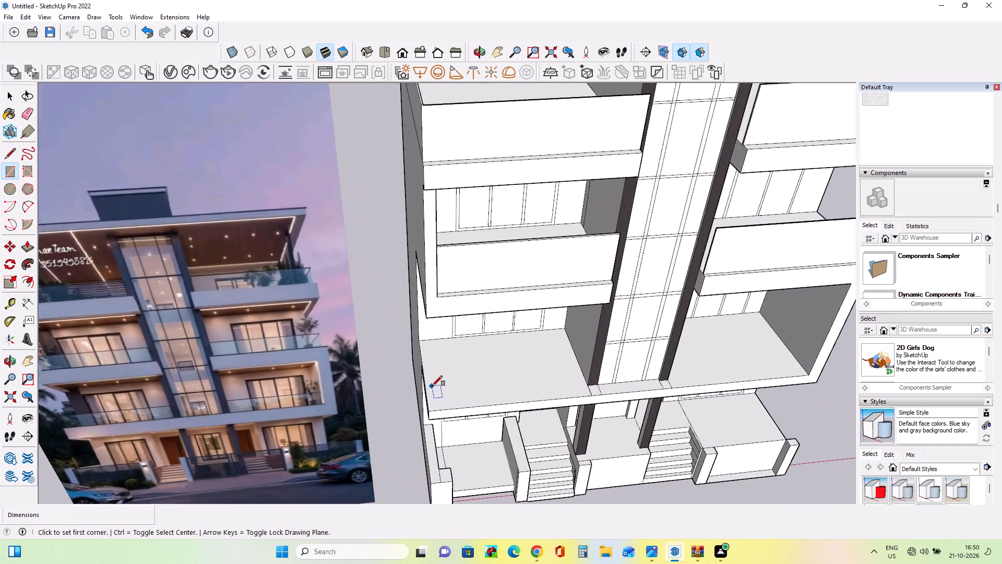
pyautogui.scroll(1, 432, 386)
pyautogui.moveTo(622, 384); pyautogui.dragTo(611, 385)
pyautogui.scroll(3, 420, 398)
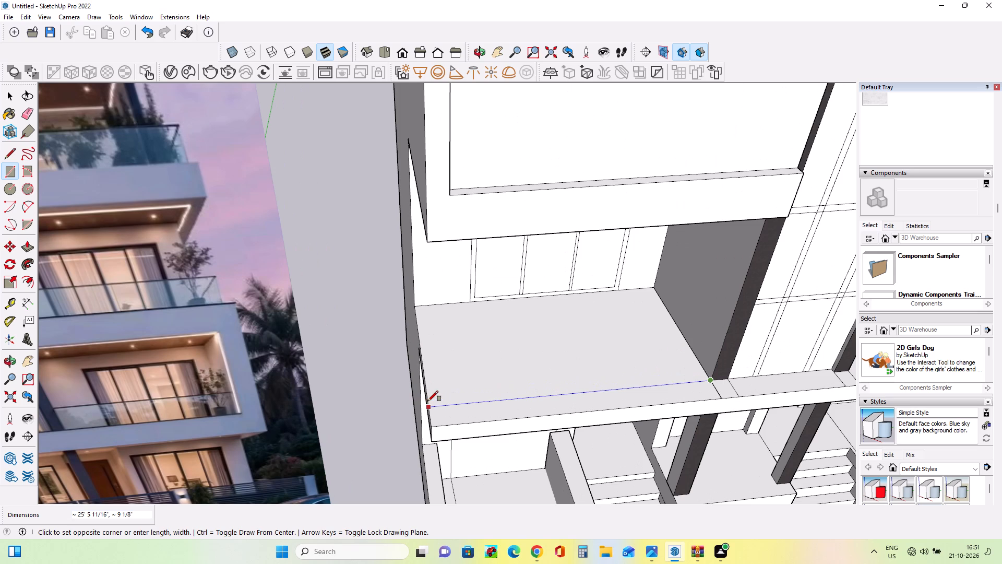
pyautogui.scroll(5, 426, 400)
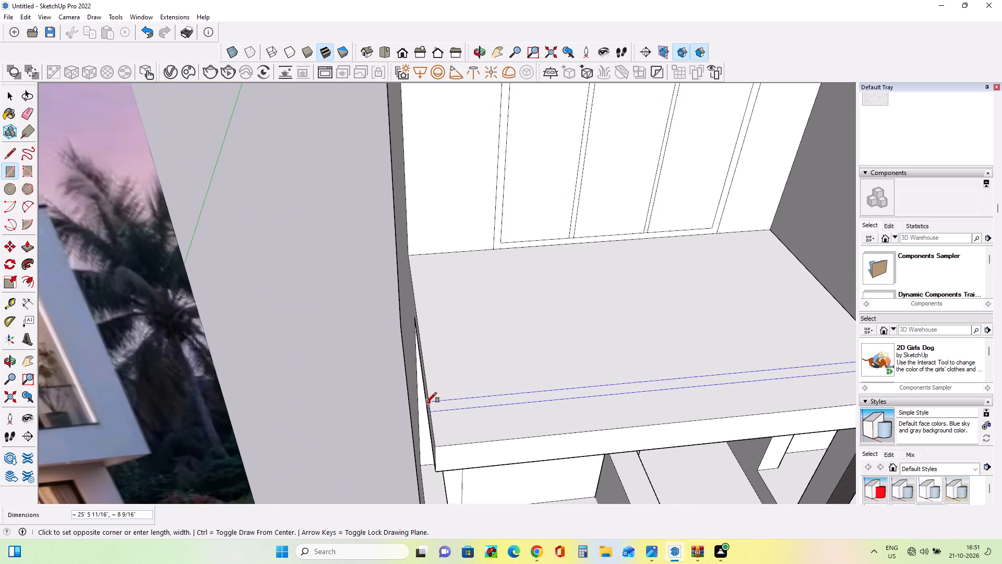
pyautogui.click(427, 405)
# Draw a thin rectangle about 22' 11" long and 1' 3" deep along the front of the right first-floor balcony floor.
pyautogui.scroll(-7, 307, 410)
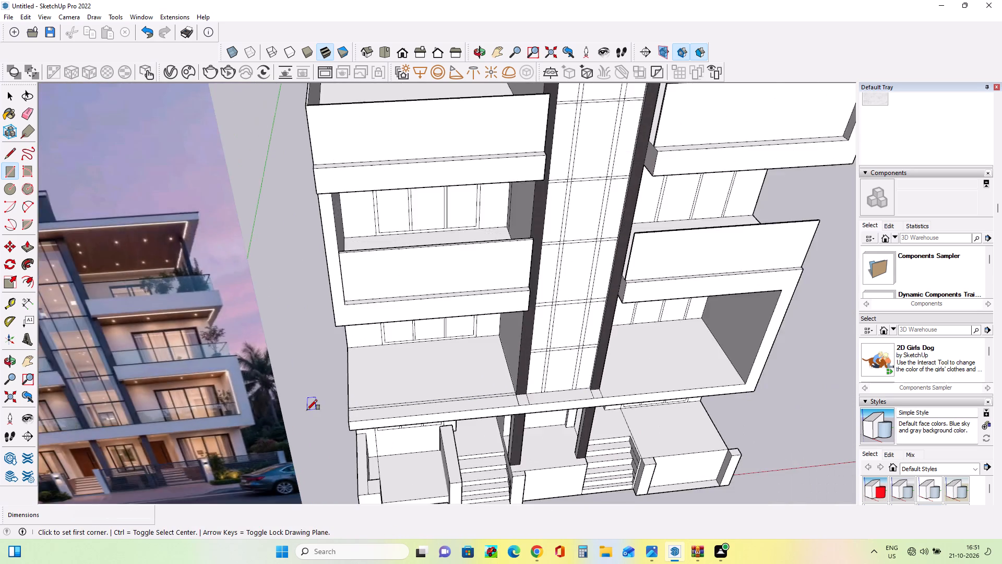
pyautogui.scroll(-3, 307, 410)
pyautogui.moveTo(582, 473); pyautogui.dragTo(502, 484, button='middle')
pyautogui.scroll(7, 496, 414)
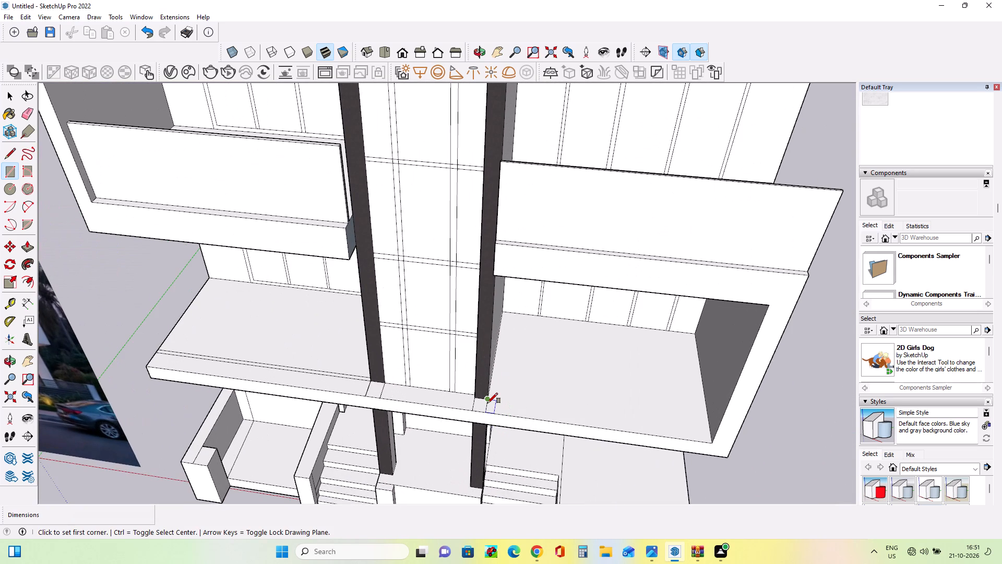
pyautogui.click(487, 403)
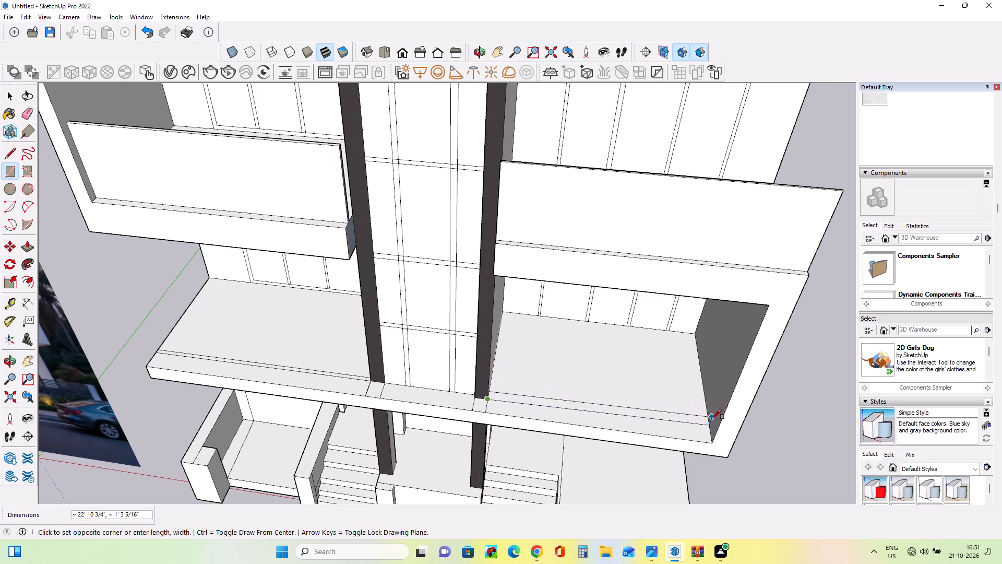
pyautogui.click(711, 421)
# Extrude the thin strip on the left first-floor balcony floor upward by about 8' 1 5/16" to form a railing panel.
pyautogui.moveTo(618, 452); pyautogui.dragTo(697, 450, button='middle')
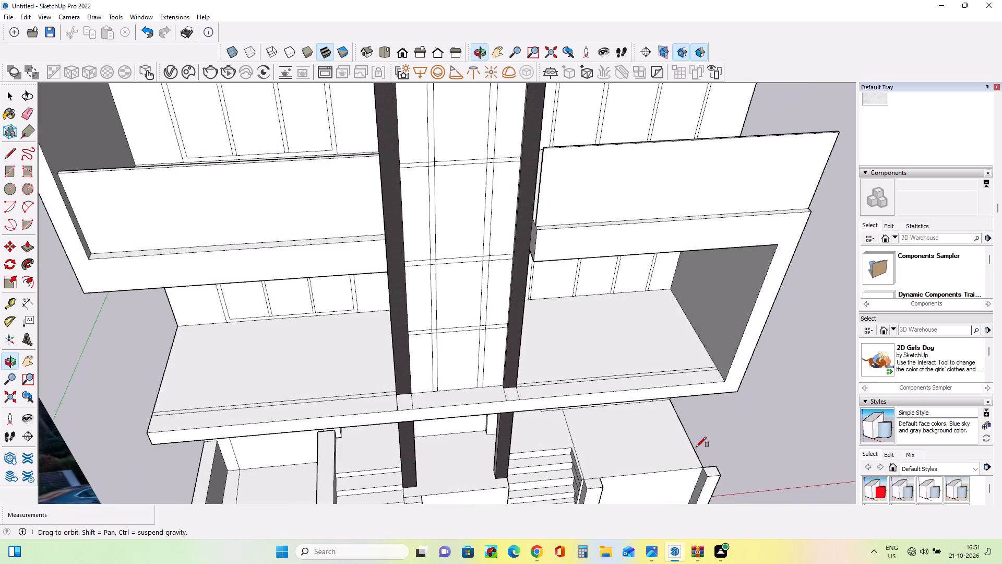
pyautogui.scroll(3, 558, 408)
pyautogui.moveTo(558, 410); pyautogui.dragTo(571, 432, button='middle')
pyautogui.click(26, 252)
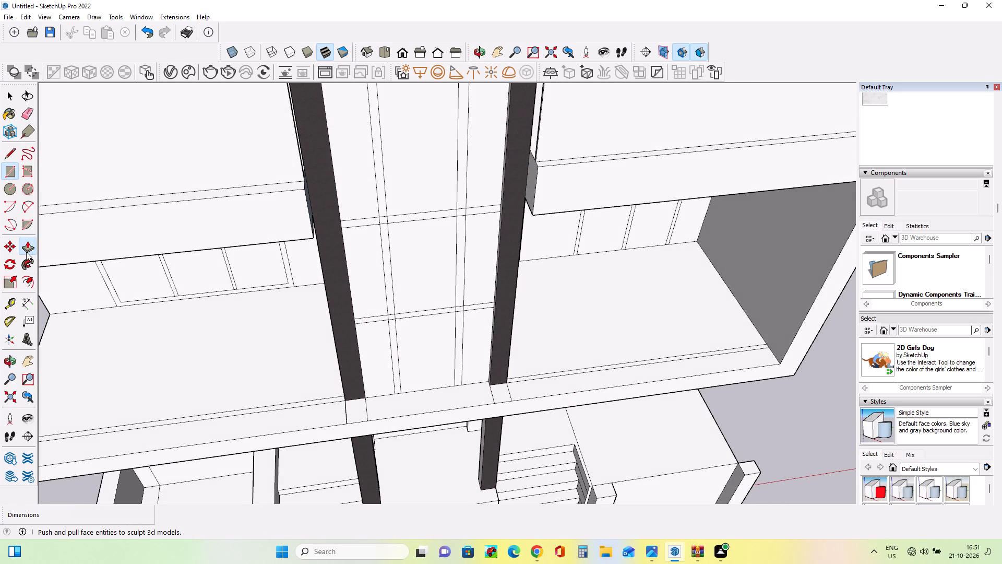
pyautogui.click(247, 410)
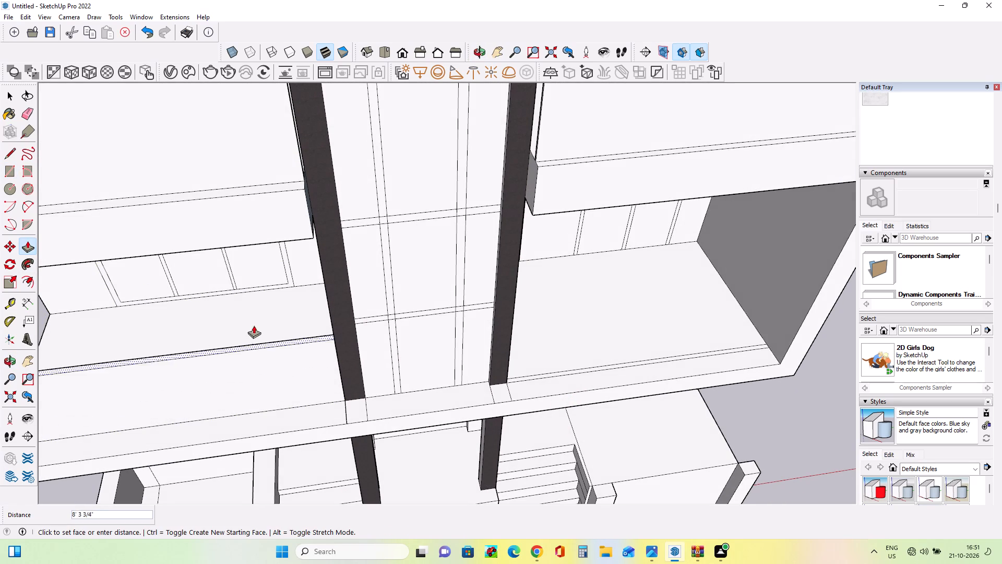
pyautogui.click(256, 331)
# Extrude the thin strip on the right first-floor balcony floor upward 8' 1 5/16", matching the height of the left railing panel.
pyautogui.scroll(-7, 320, 416)
pyautogui.scroll(1, 331, 400)
pyautogui.moveTo(349, 378); pyautogui.dragTo(404, 315, button='middle')
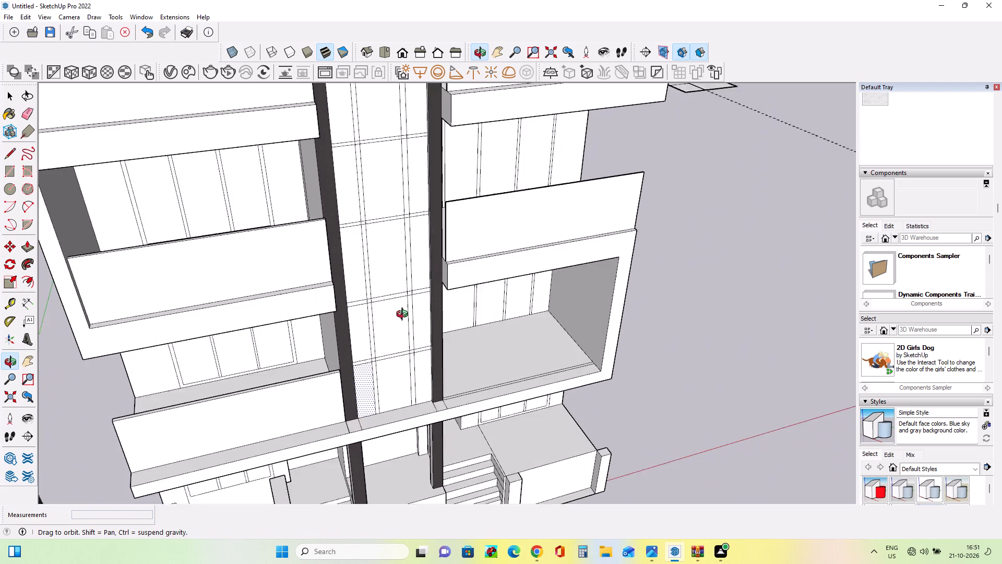
pyautogui.moveTo(404, 315); pyautogui.dragTo(405, 335, button='middle')
pyautogui.middleClick(428, 419)
pyautogui.scroll(5, 450, 390)
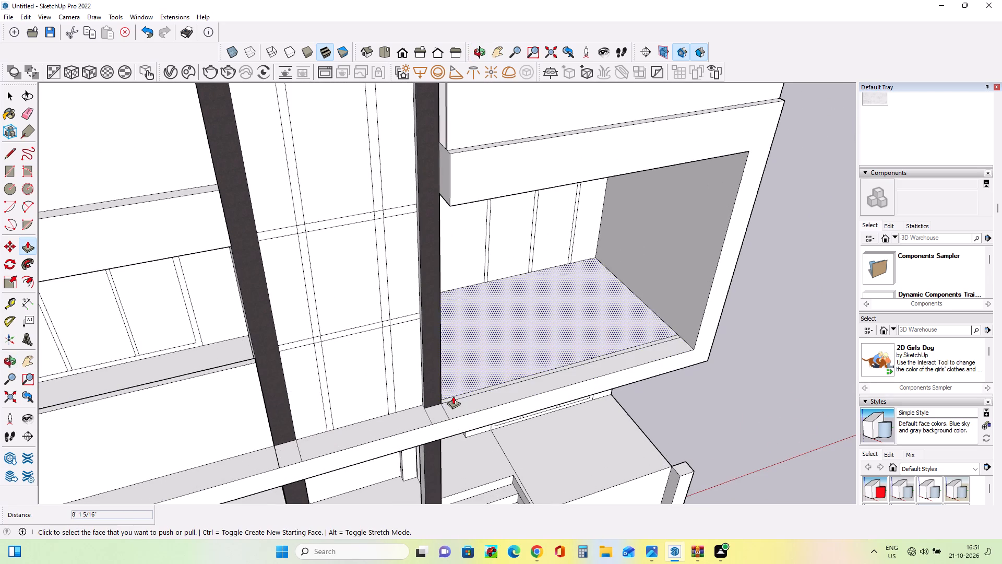
pyautogui.click(453, 397)
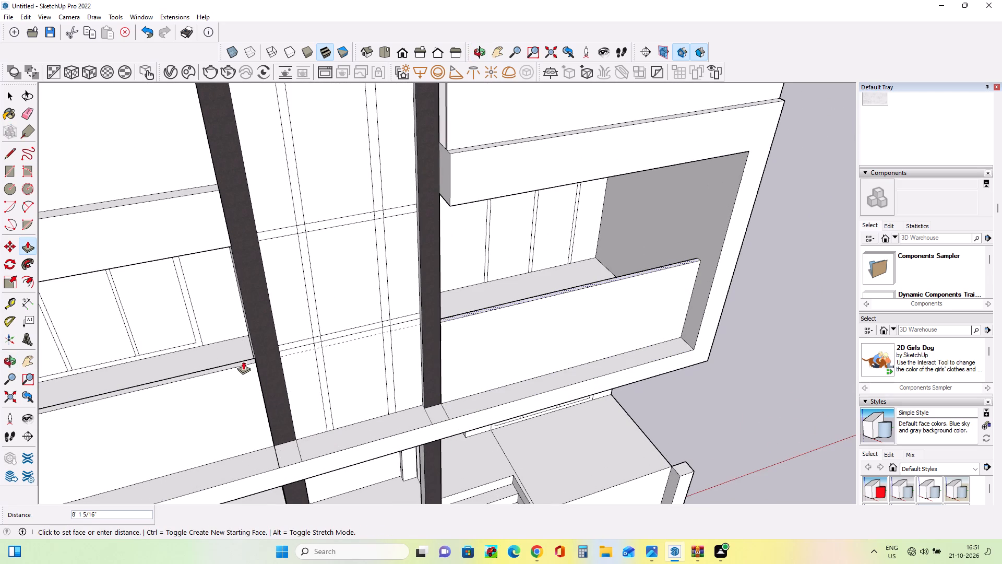
pyautogui.click(243, 361)
pyautogui.scroll(-13, 330, 385)
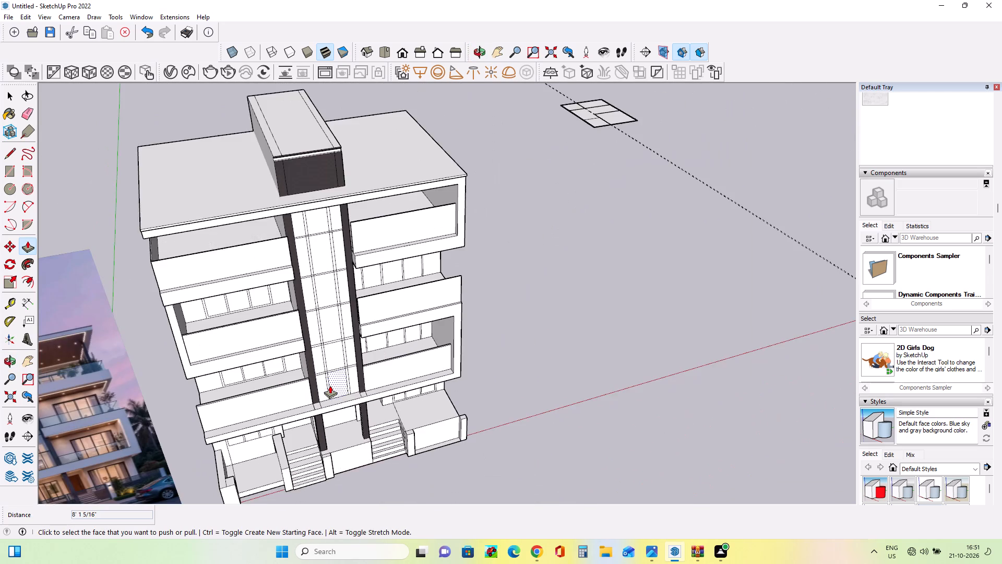
# Examine the rebuilt balcony railing panels on all three floors against the reference photo, from oblique and front views.
pyautogui.moveTo(339, 425); pyautogui.dragTo(322, 362, button='middle')
pyautogui.moveTo(402, 393); pyautogui.dragTo(403, 397, button='middle')
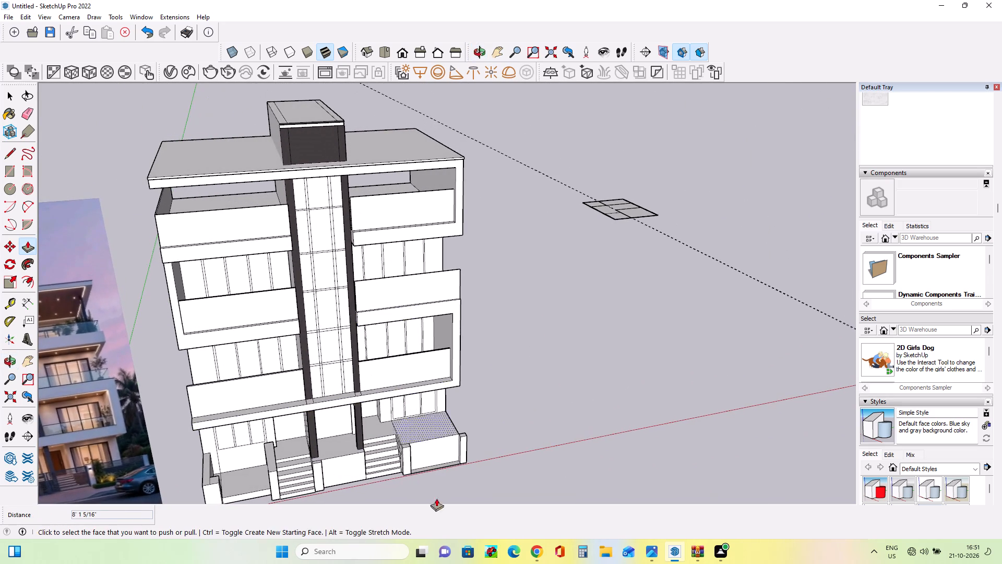
pyautogui.moveTo(368, 454); pyautogui.dragTo(293, 455, button='middle')
pyautogui.moveTo(420, 430); pyautogui.dragTo(400, 433, button='middle')
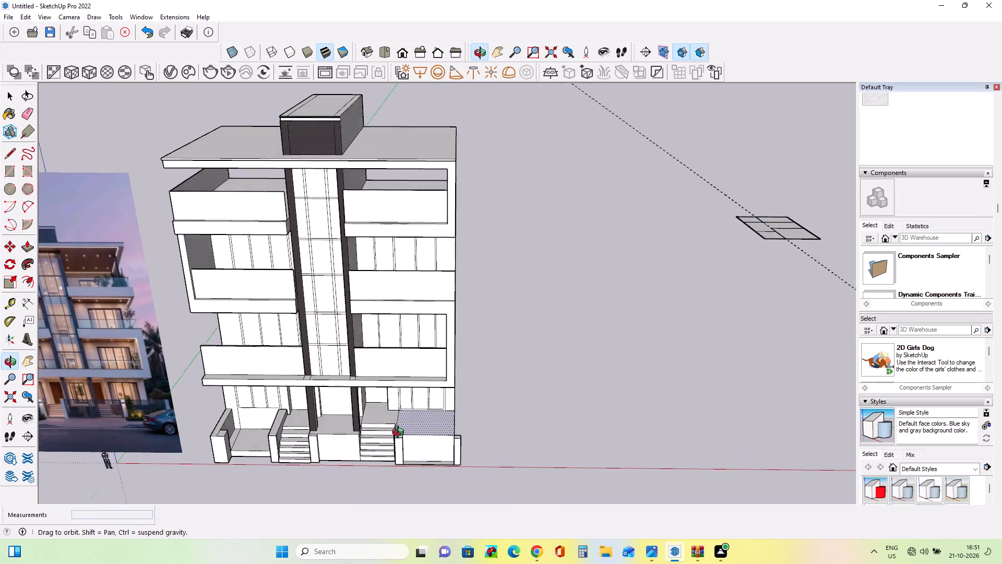
pyautogui.moveTo(400, 433); pyautogui.dragTo(461, 401, button='middle')
pyautogui.scroll(-7, 465, 401)
pyautogui.moveTo(464, 414); pyautogui.dragTo(398, 372, button='middle')
pyautogui.scroll(2, 398, 362)
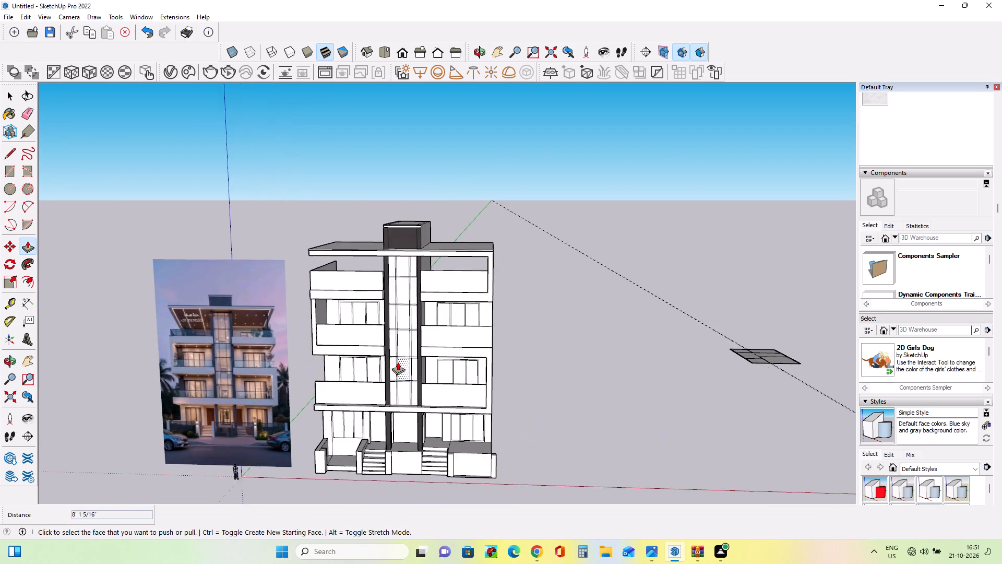
pyautogui.scroll(5, 398, 362)
pyautogui.moveTo(401, 386); pyautogui.dragTo(439, 422, button='middle')
pyautogui.scroll(3, 353, 425)
pyautogui.moveTo(353, 424); pyautogui.dragTo(364, 432, button='middle')
pyautogui.middleClick(364, 432)
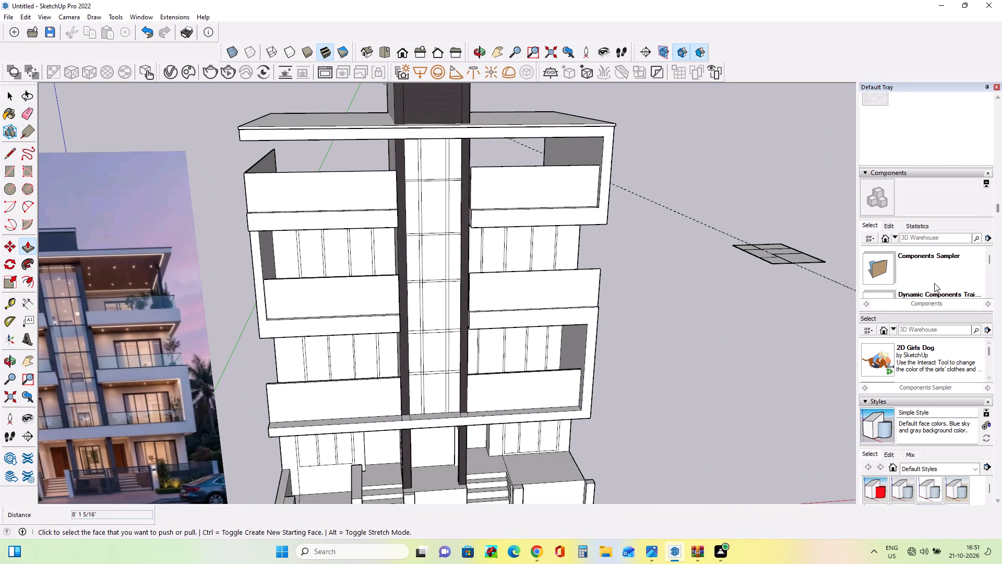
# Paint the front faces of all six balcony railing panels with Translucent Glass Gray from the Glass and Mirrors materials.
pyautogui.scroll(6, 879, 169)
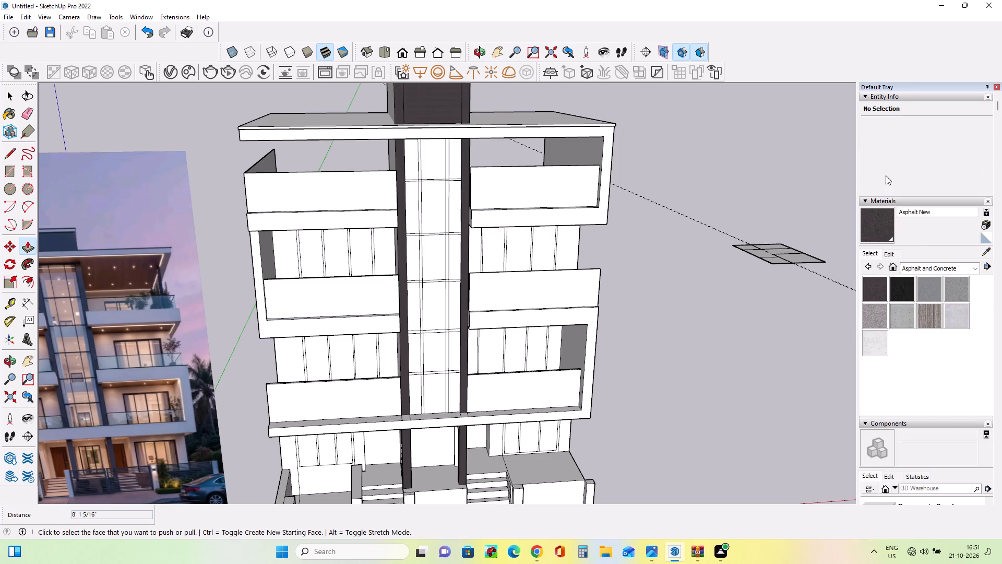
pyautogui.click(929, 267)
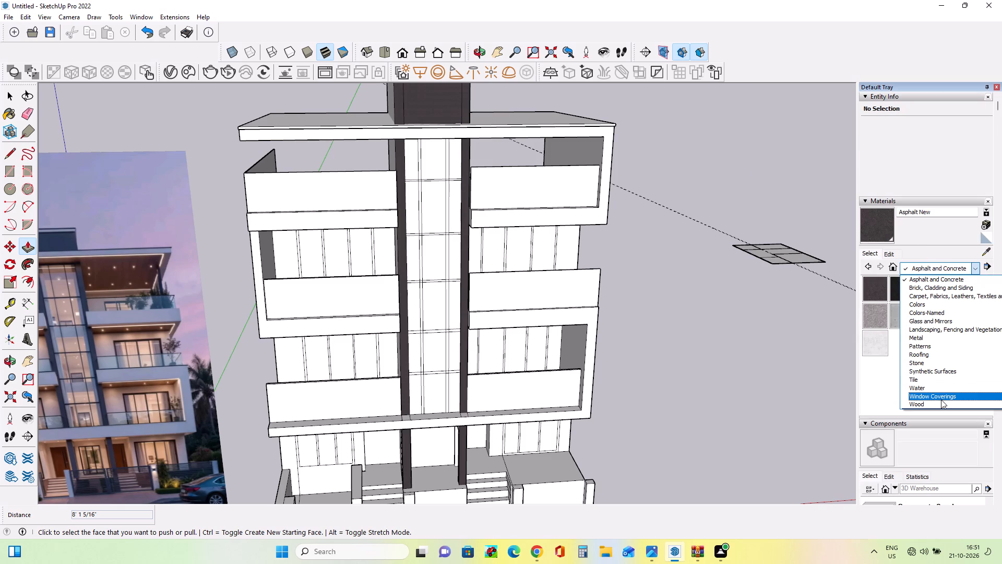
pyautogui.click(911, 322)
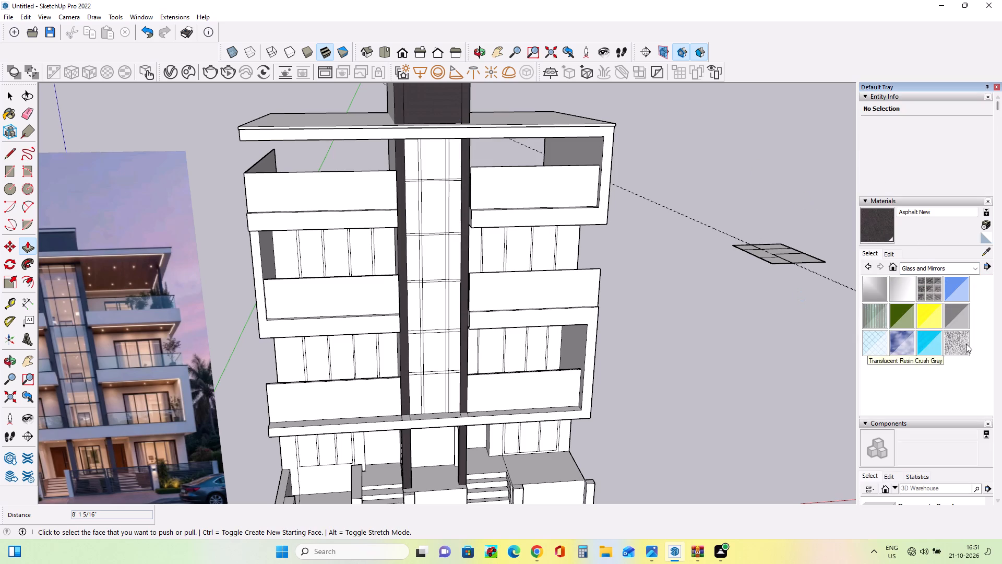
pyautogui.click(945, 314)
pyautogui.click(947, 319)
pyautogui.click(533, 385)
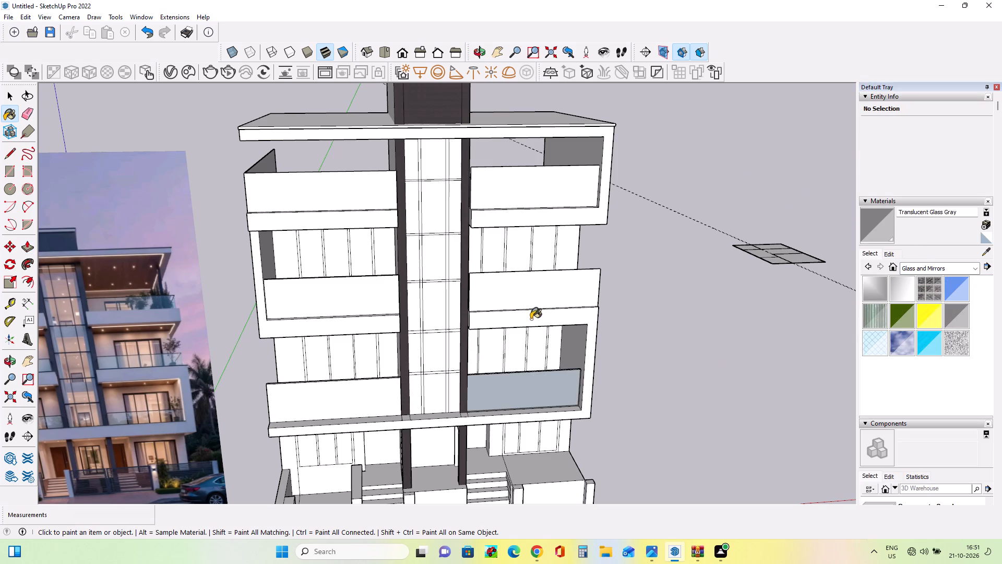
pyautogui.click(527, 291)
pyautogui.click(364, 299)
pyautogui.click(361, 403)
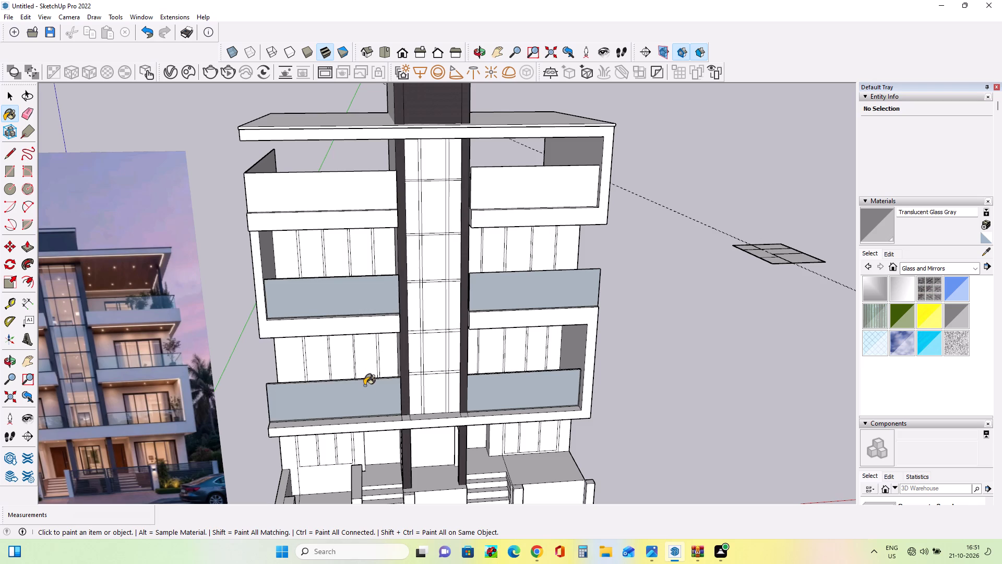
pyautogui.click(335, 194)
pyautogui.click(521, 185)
# Inspect the painted railing panels from the side, front and above to check how the glass looks against the reference photo.
pyautogui.moveTo(658, 342); pyautogui.dragTo(664, 381, button='middle')
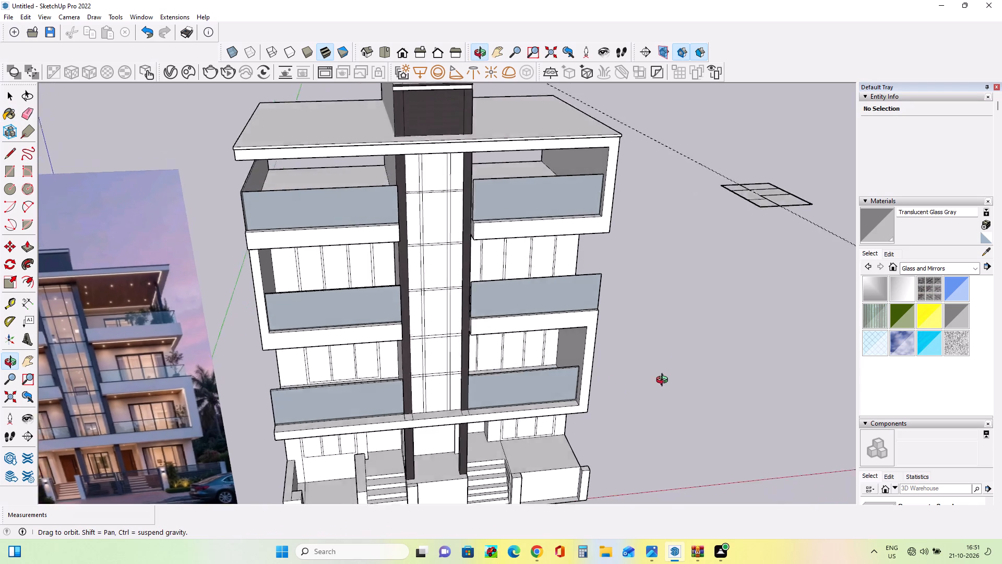
pyautogui.moveTo(664, 381); pyautogui.dragTo(144, 330, button='middle')
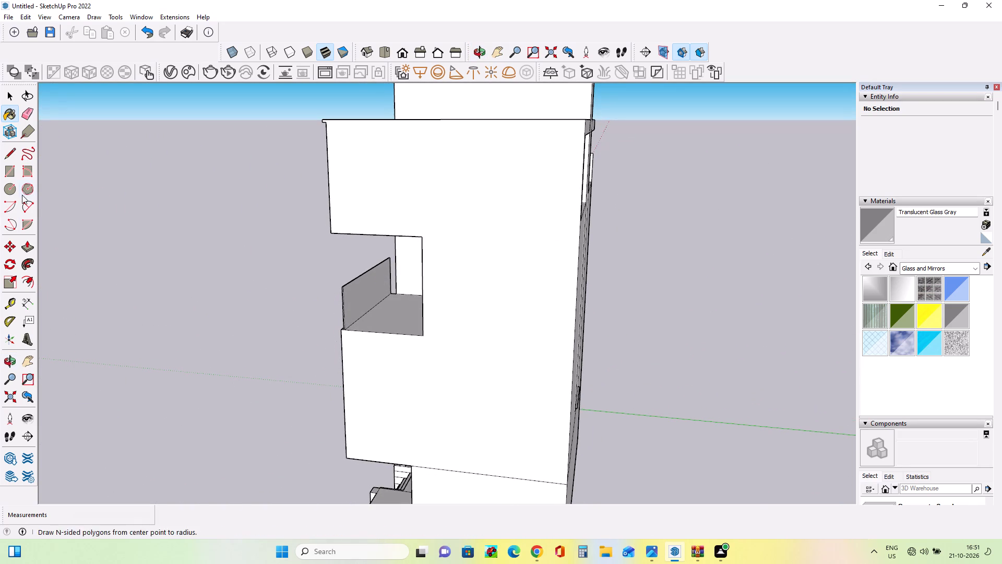
pyautogui.moveTo(300, 387); pyautogui.dragTo(772, 404, button='middle')
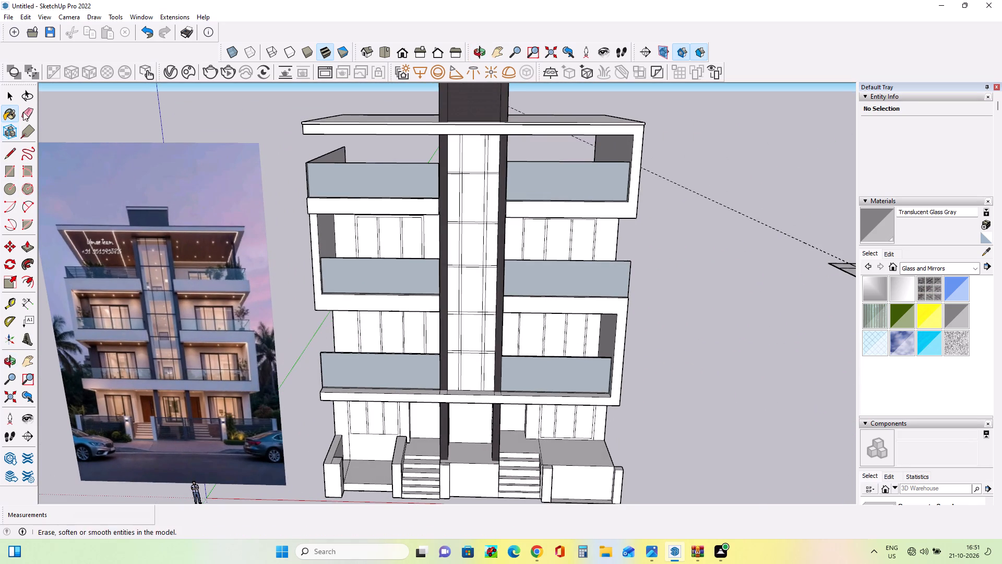
pyautogui.click(10, 96)
pyautogui.click(395, 189)
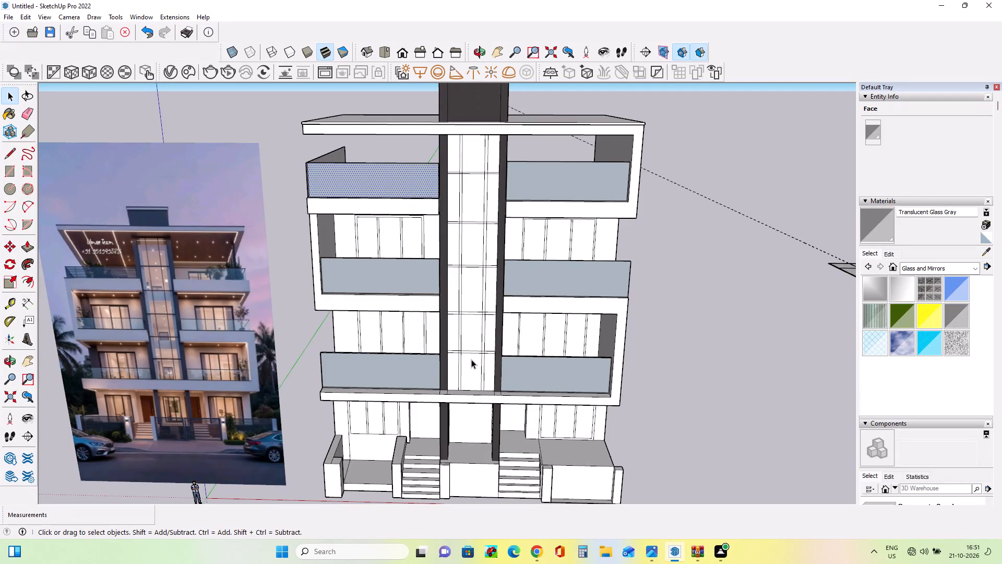
pyautogui.press('Escape')
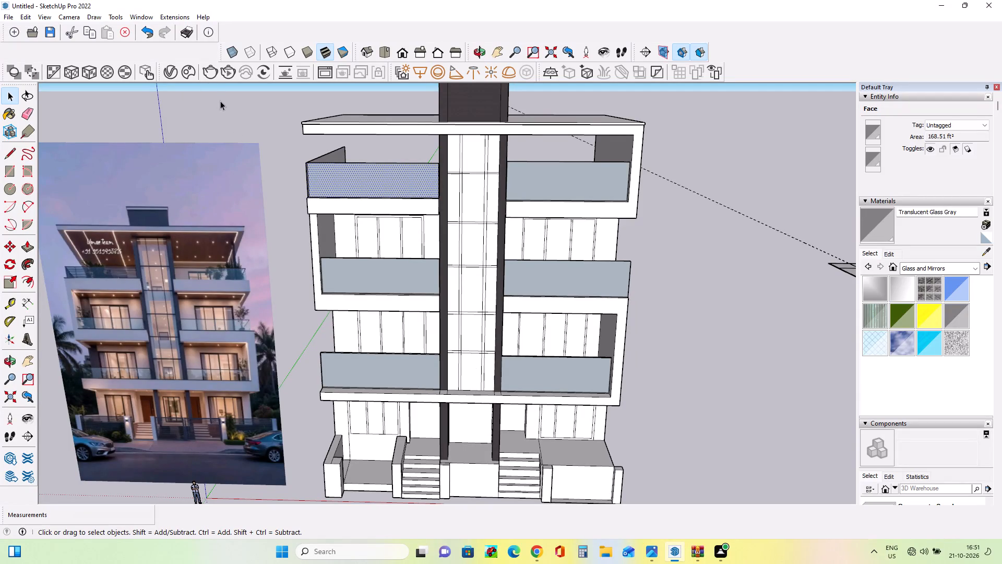
pyautogui.click(223, 104)
pyautogui.moveTo(375, 206); pyautogui.dragTo(424, 245, button='middle')
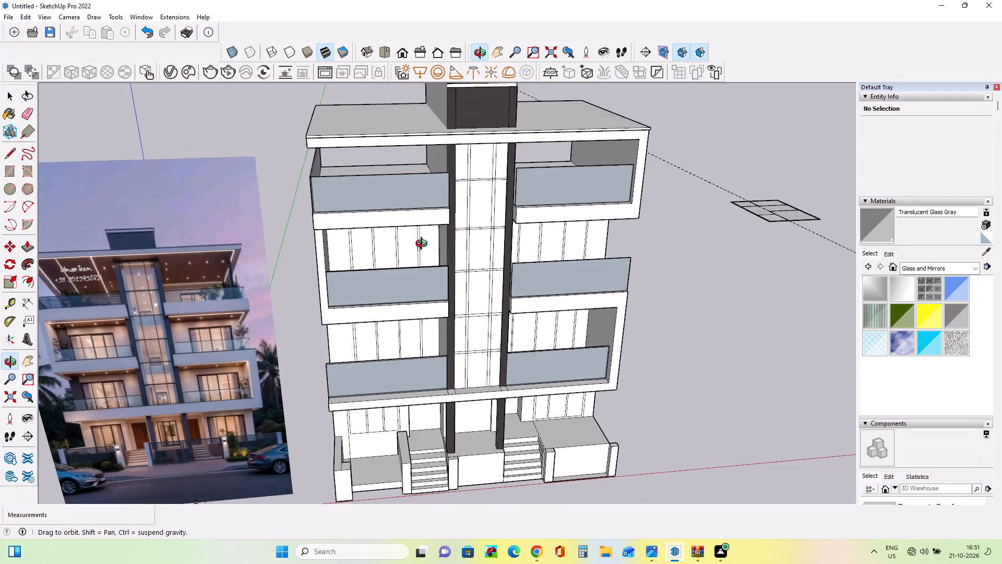
pyautogui.moveTo(424, 245); pyautogui.dragTo(424, 253, button='middle')
pyautogui.scroll(3, 402, 280)
pyautogui.scroll(-3, 402, 280)
pyautogui.moveTo(430, 292); pyautogui.dragTo(434, 303, button='middle')
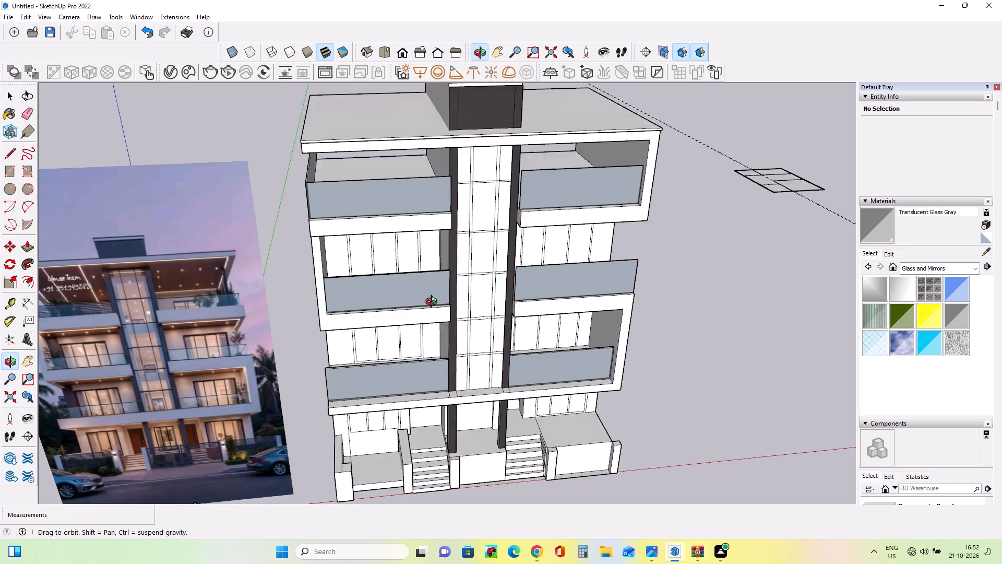
pyautogui.moveTo(434, 303); pyautogui.dragTo(437, 311, button='middle')
pyautogui.scroll(4, 519, 268)
pyautogui.moveTo(532, 273); pyautogui.dragTo(612, 303, button='middle')
pyautogui.scroll(2, 555, 285)
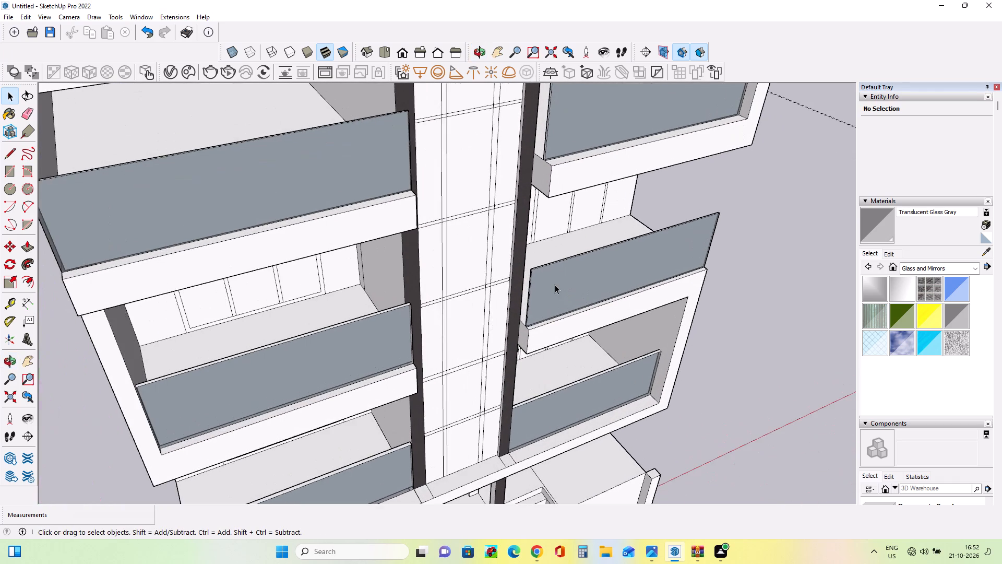
pyautogui.moveTo(555, 293); pyautogui.dragTo(558, 304, button='middle')
pyautogui.moveTo(545, 311); pyautogui.dragTo(534, 318, button='middle')
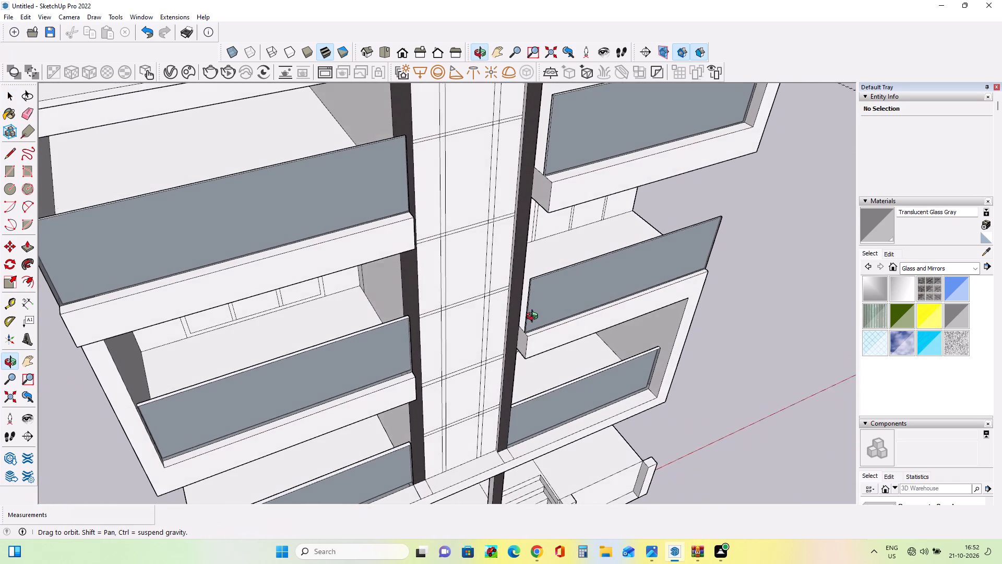
pyautogui.moveTo(534, 318); pyautogui.dragTo(440, 302, button='middle')
pyautogui.scroll(-6, 440, 301)
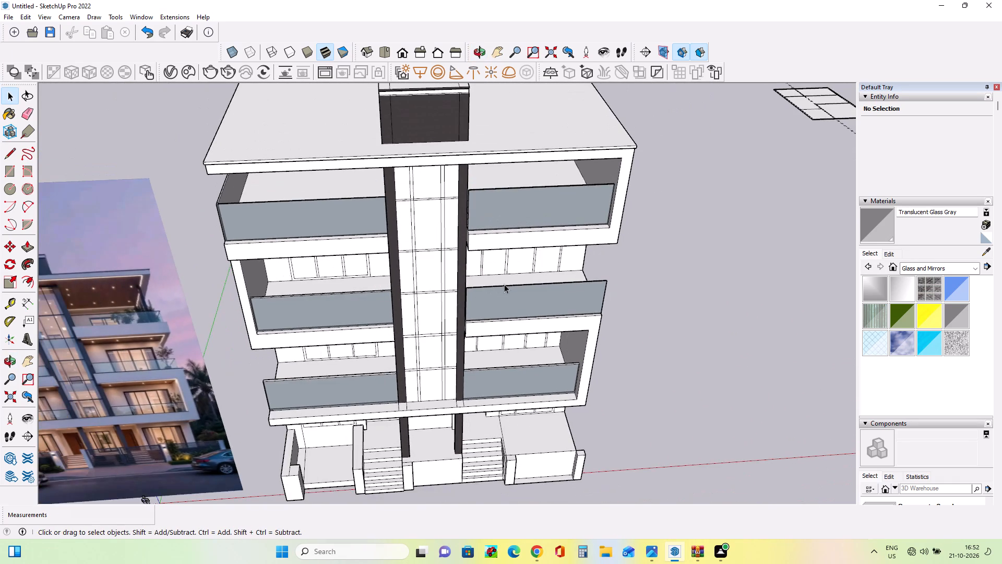
# Delete the front face of each of the six balcony railing panels on the left and right of all three floors.
pyautogui.moveTo(506, 275); pyautogui.dragTo(514, 229, button='middle')
pyautogui.scroll(3, 358, 429)
pyautogui.click(354, 385)
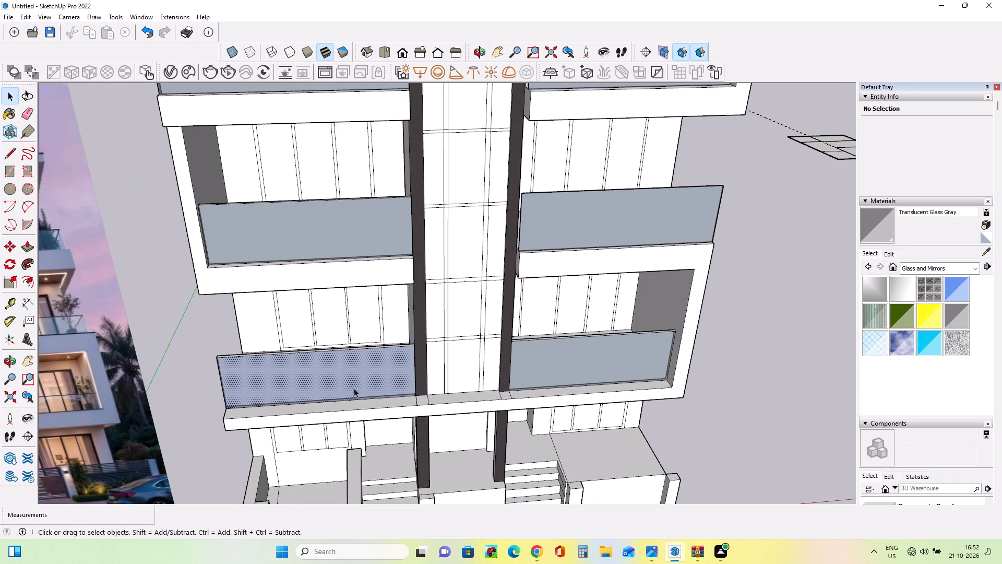
pyautogui.press('Delete')
pyautogui.click(533, 367)
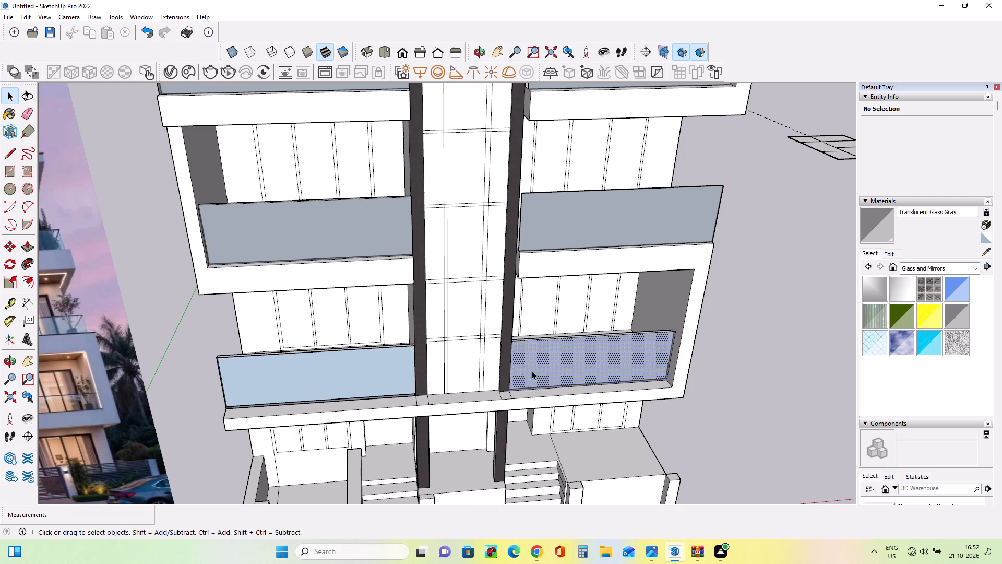
pyautogui.press('Delete')
pyautogui.click(641, 217)
pyautogui.press('Delete')
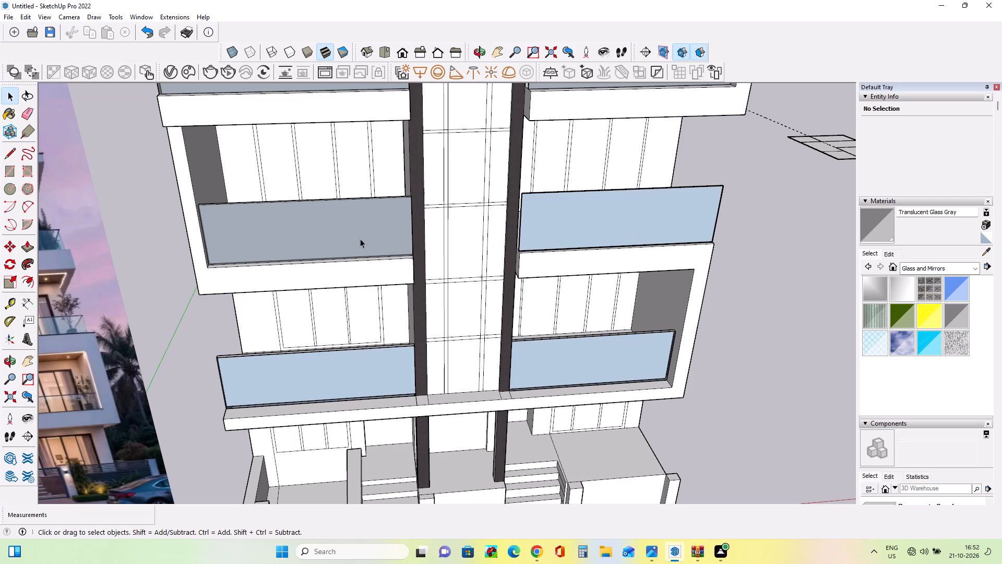
pyautogui.click(360, 238)
pyautogui.press('Delete')
pyautogui.scroll(-3, 569, 208)
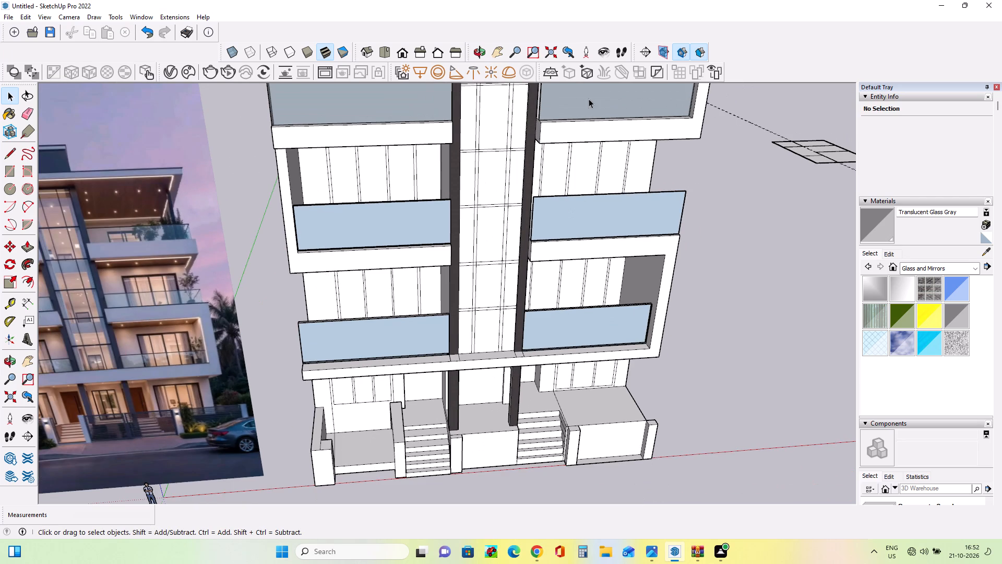
pyautogui.click(589, 99)
pyautogui.press('Delete')
pyautogui.click(412, 97)
pyautogui.press('Delete')
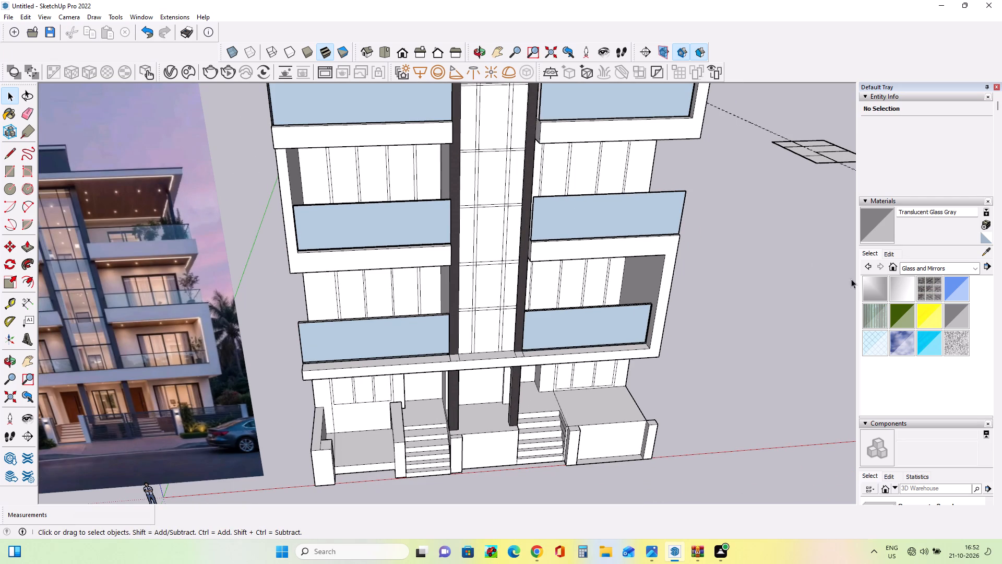
# Paint the remaining faces of the six balcony railing panels with Translucent Glass Gray.
pyautogui.click(953, 316)
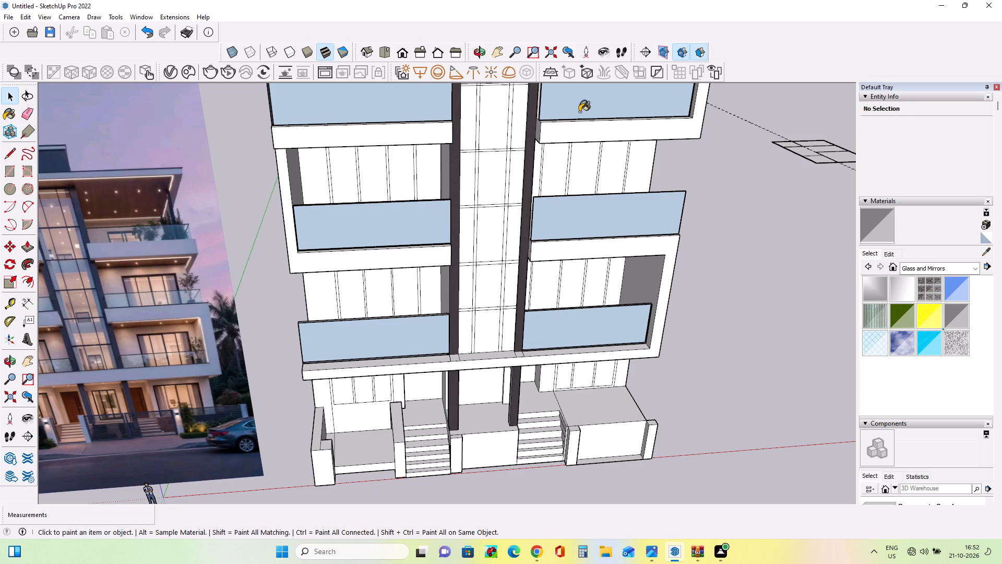
pyautogui.click(579, 112)
pyautogui.click(585, 210)
pyautogui.click(590, 330)
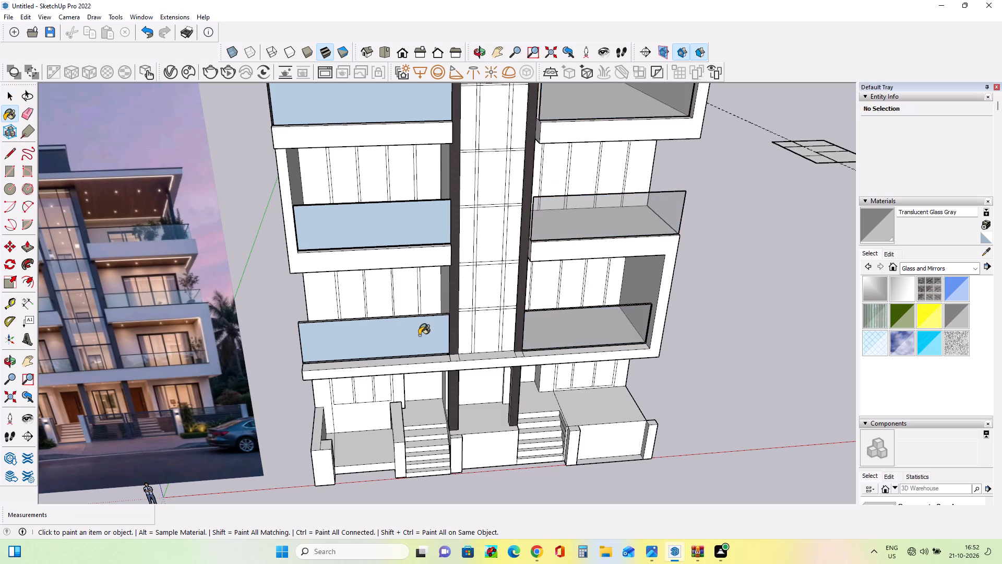
pyautogui.click(415, 338)
pyautogui.click(409, 227)
pyautogui.click(402, 102)
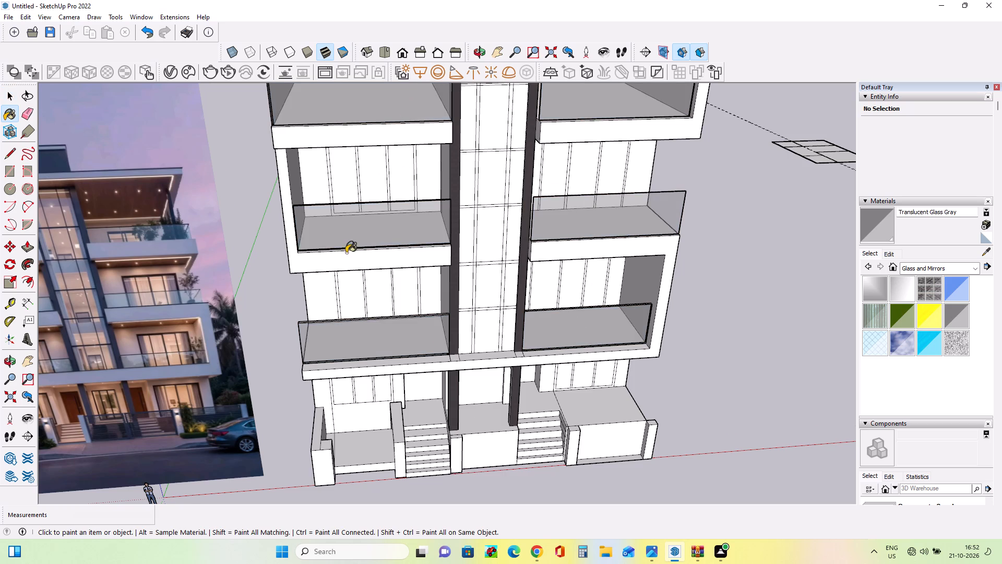
# Paint the glazing panes of the central tower, from under the roof down to the first-floor slab, with Translucent Glass Gray.
pyautogui.scroll(-8, 345, 256)
pyautogui.moveTo(382, 274); pyautogui.dragTo(400, 169, button='middle')
pyautogui.scroll(7, 407, 149)
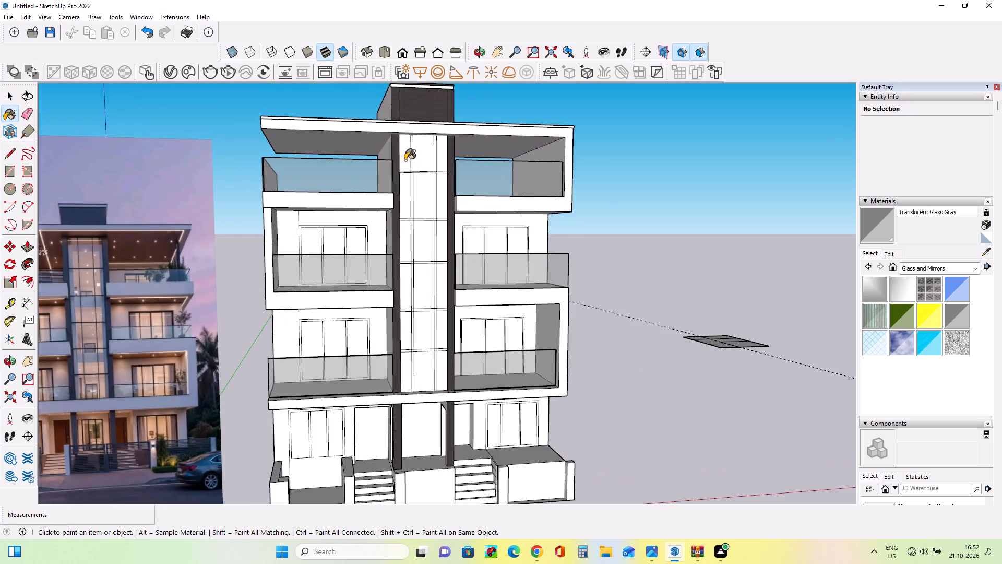
pyautogui.click(404, 159)
pyautogui.click(409, 208)
pyautogui.click(418, 212)
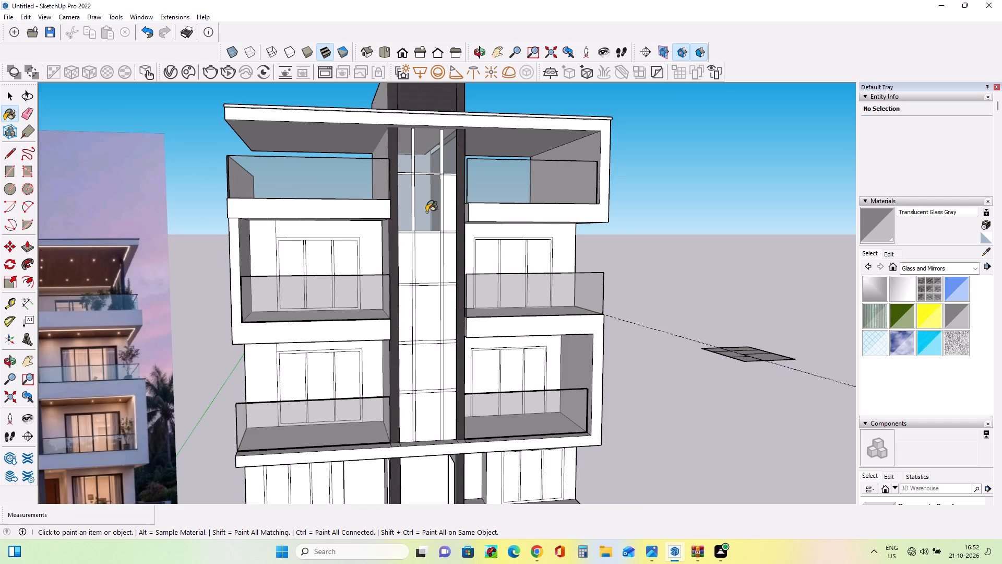
pyautogui.click(447, 208)
pyautogui.click(449, 257)
pyautogui.click(431, 268)
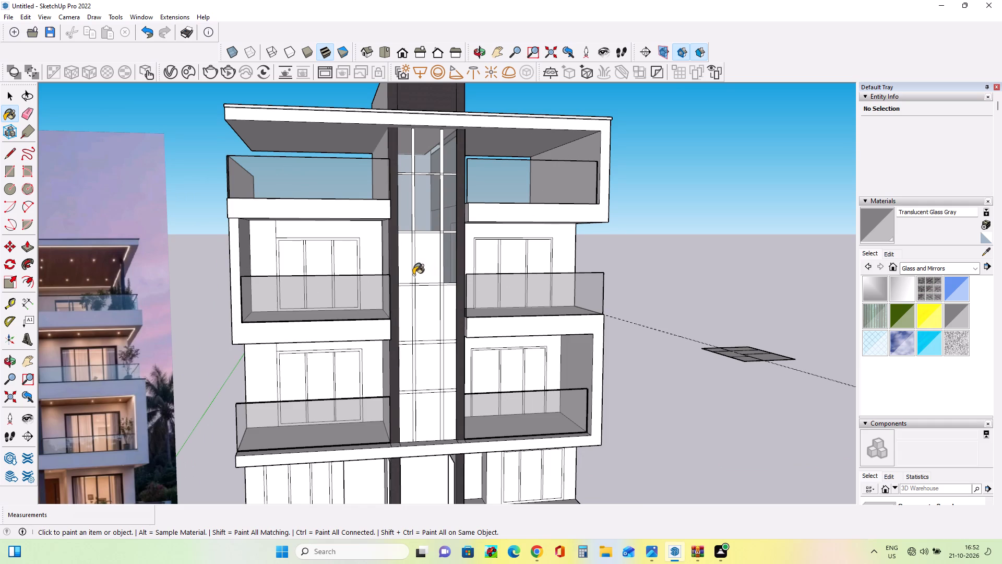
pyautogui.click(409, 275)
pyautogui.click(406, 301)
pyautogui.click(423, 304)
pyautogui.click(447, 308)
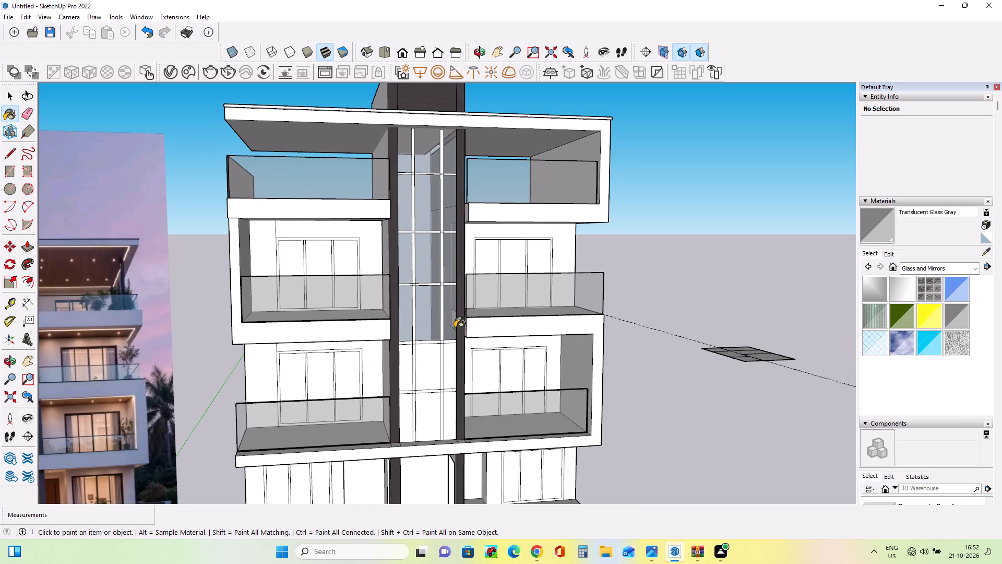
pyautogui.click(450, 367)
pyautogui.click(431, 380)
pyautogui.click(403, 378)
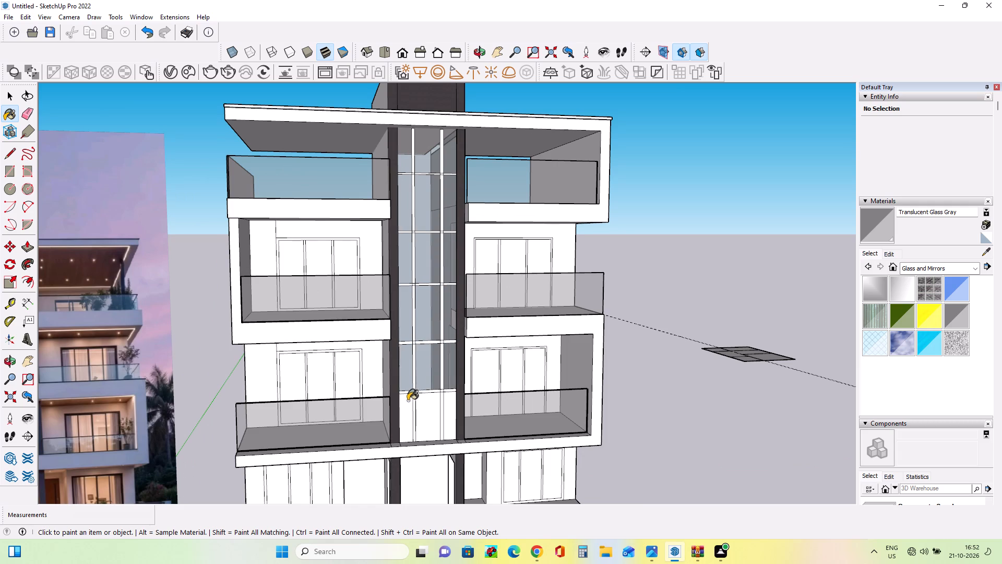
pyautogui.click(409, 413)
pyautogui.click(426, 411)
pyautogui.click(445, 413)
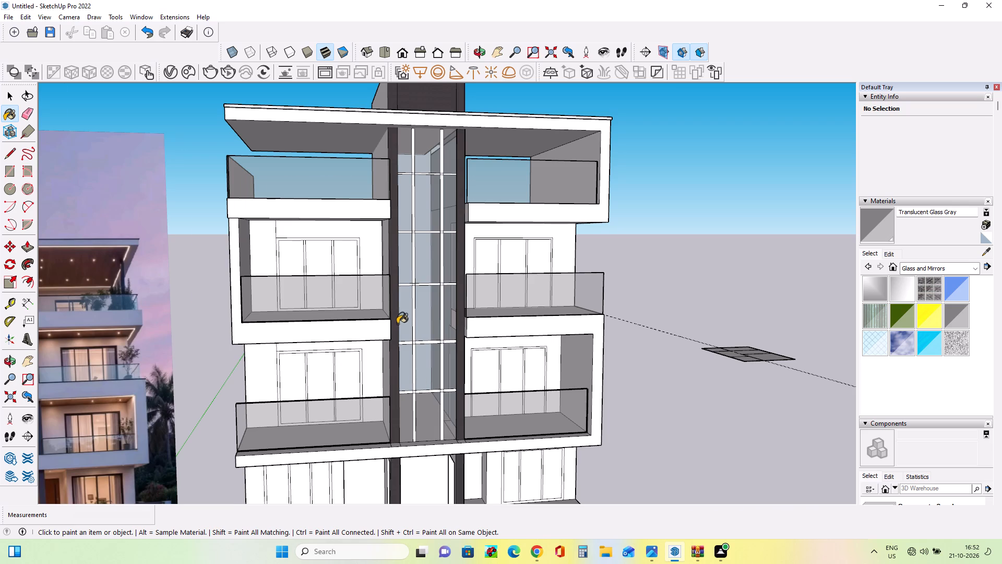
# Paint the three panes of the right second-floor balcony window with Translucent Glass Gray.
pyautogui.scroll(-6, 396, 323)
pyautogui.moveTo(450, 352); pyautogui.dragTo(399, 383, button='middle')
pyautogui.scroll(7, 445, 257)
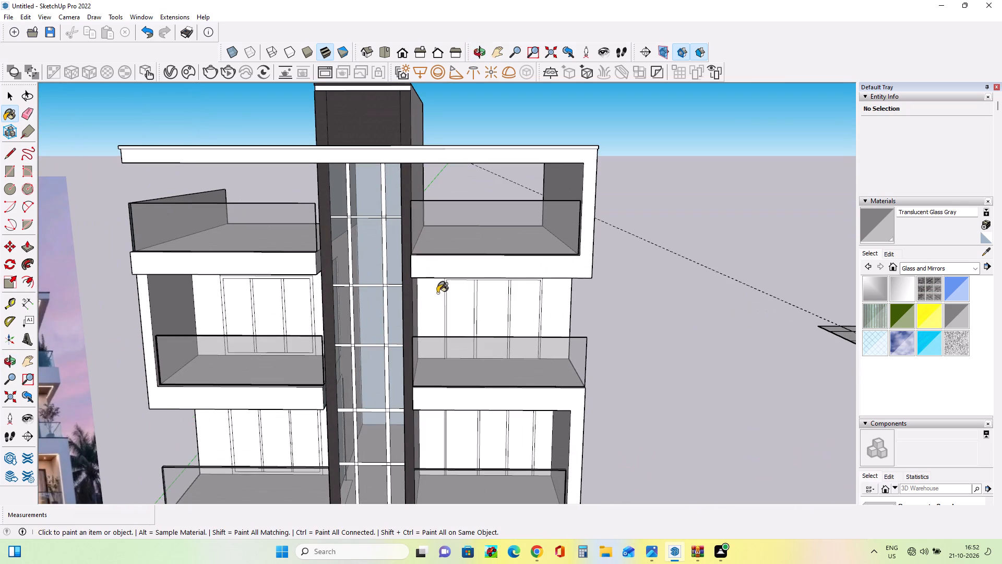
pyautogui.click(464, 303)
pyautogui.click(494, 304)
pyautogui.click(526, 305)
pyautogui.moveTo(519, 298); pyautogui.dragTo(523, 274, button='middle')
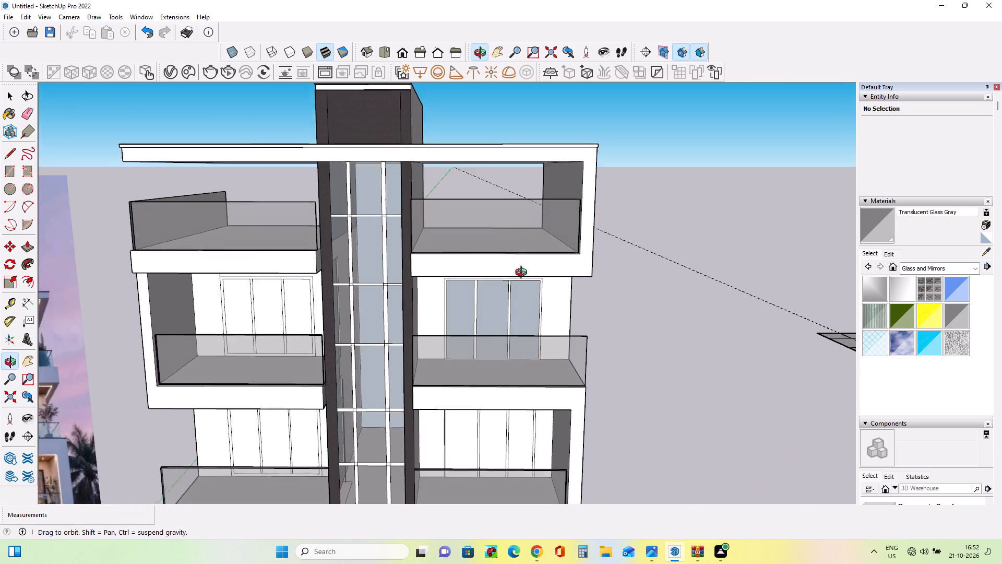
# Paint the three panes of the left second-floor balcony window with Translucent Glass Gray.
pyautogui.moveTo(523, 274); pyautogui.dragTo(536, 246, button='middle')
pyautogui.click(302, 309)
pyautogui.click(257, 303)
pyautogui.click(233, 302)
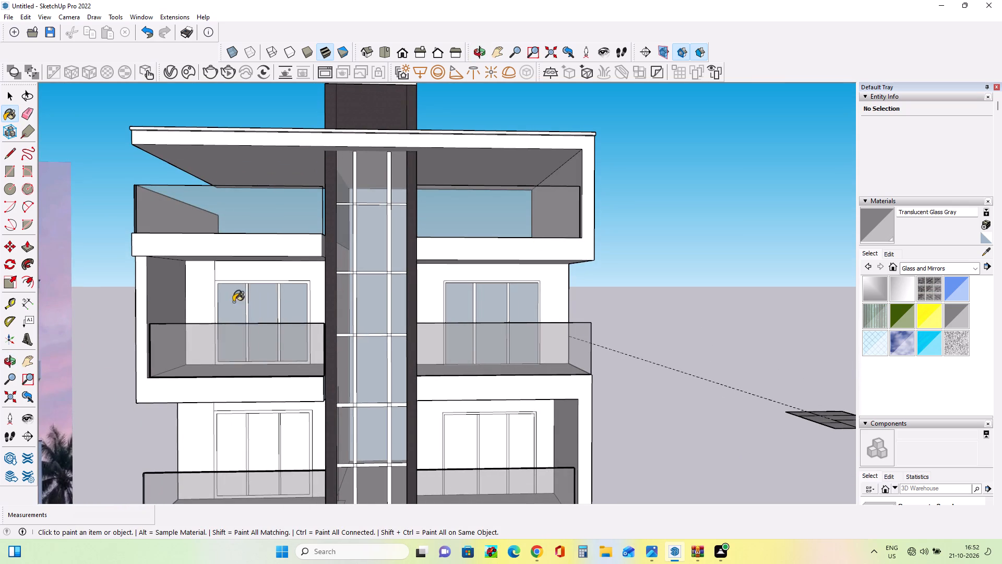
# Paint the panes of the left and right first-floor balcony windows with Translucent Glass Gray.
pyautogui.scroll(-7, 246, 290)
pyautogui.scroll(4, 228, 397)
pyautogui.click(239, 363)
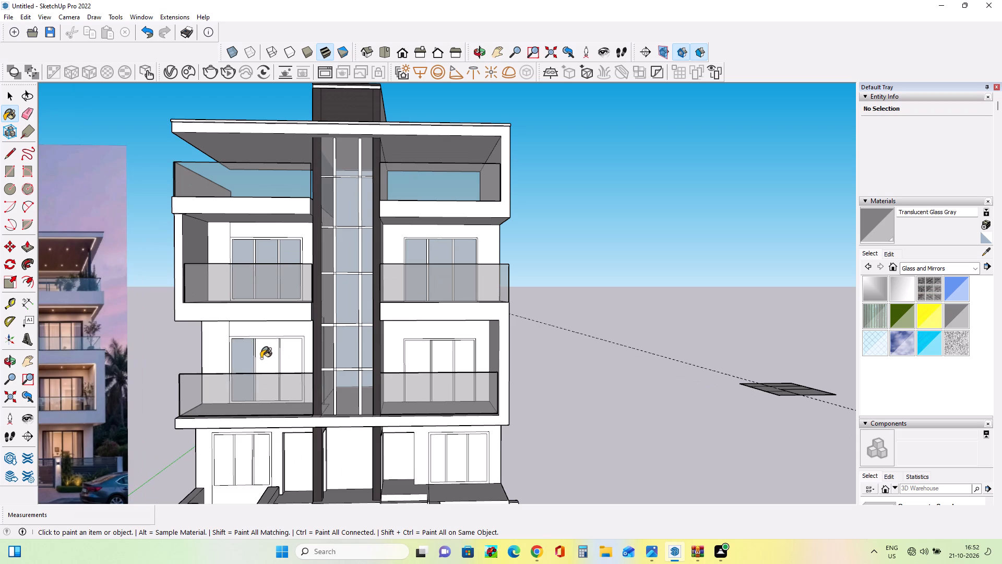
pyautogui.click(266, 358)
pyautogui.click(291, 355)
pyautogui.click(413, 365)
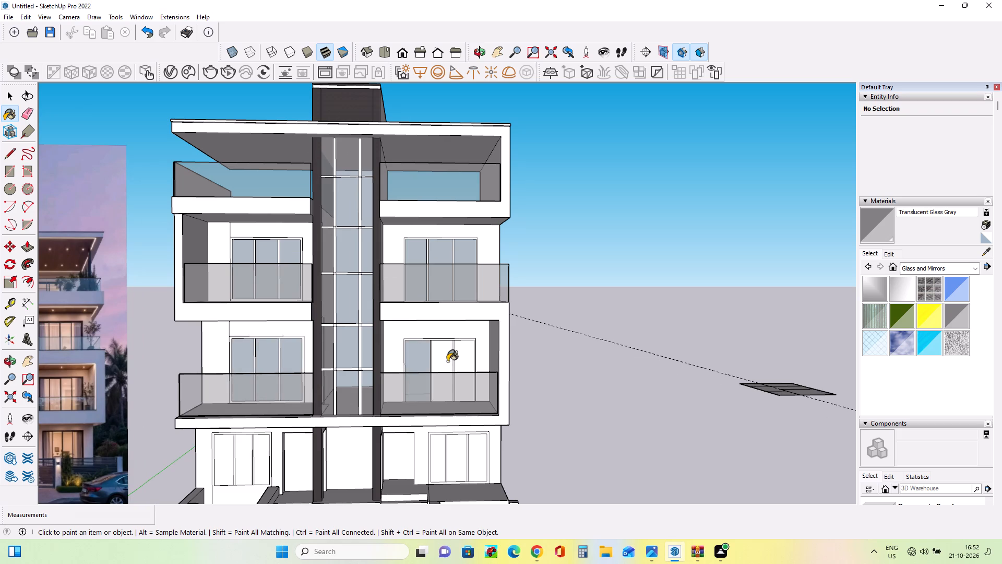
pyautogui.click(447, 361)
pyautogui.click(468, 360)
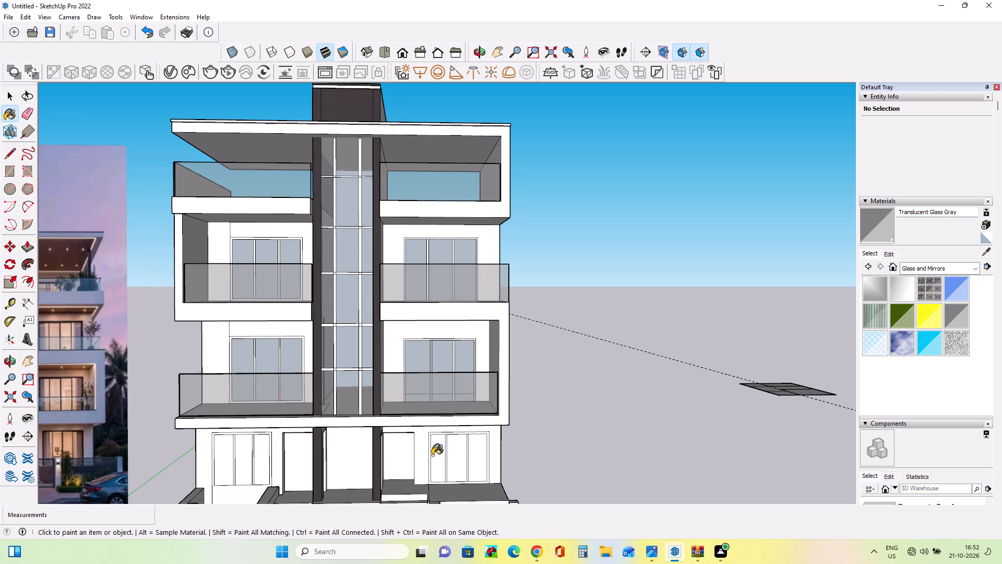
# Paint the panes of the left and right ground-floor windows with Translucent Glass Gray.
pyautogui.click(432, 455)
pyautogui.click(452, 454)
pyautogui.click(474, 457)
pyautogui.click(267, 453)
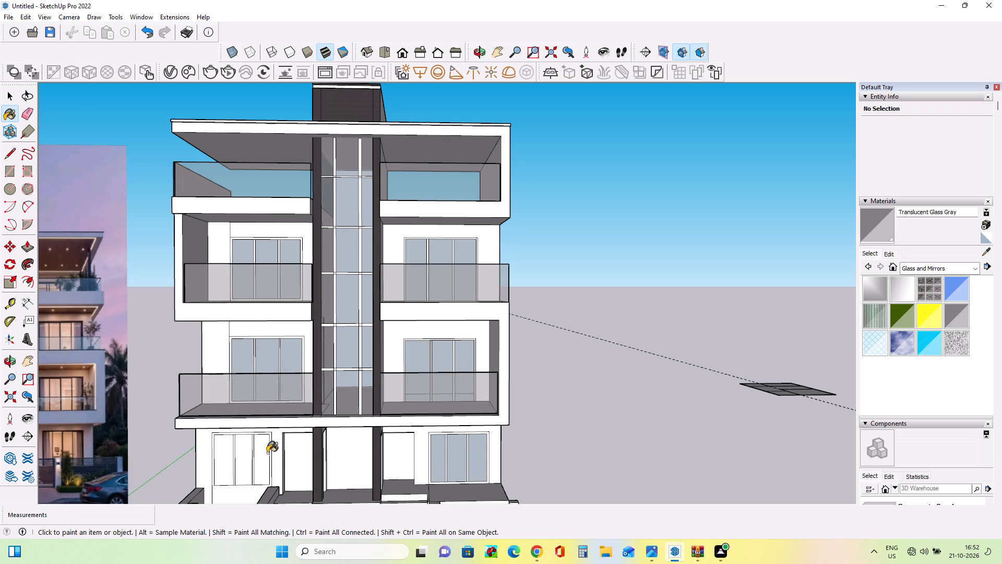
pyautogui.click(240, 455)
pyautogui.moveTo(220, 453); pyautogui.dragTo(226, 452)
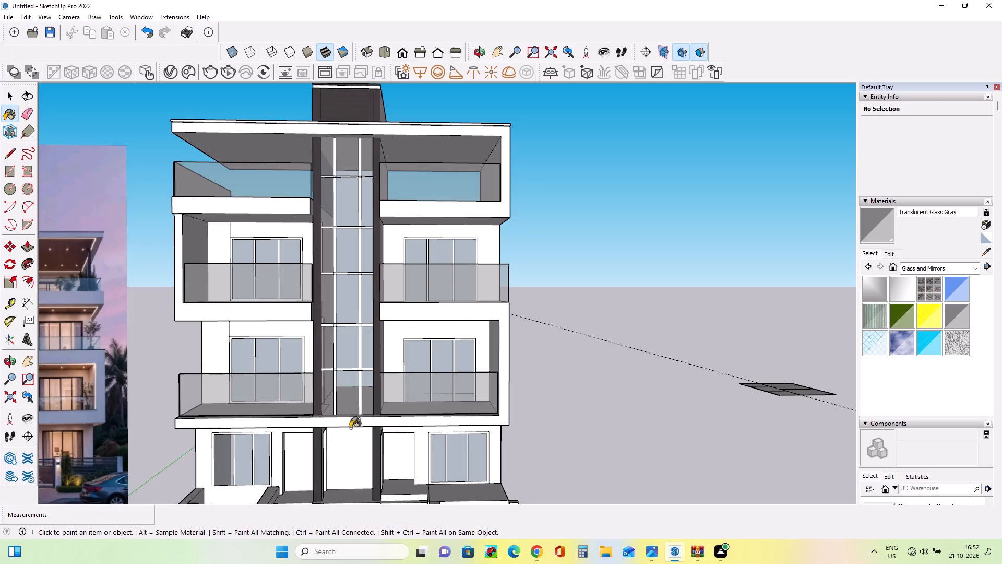
# Paint the outer frame and two mullions of the right second-floor balcony window with Asphalt New from Asphalt and Concrete.
pyautogui.moveTo(357, 428); pyautogui.dragTo(282, 438, button='middle')
pyautogui.scroll(-3, 282, 438)
pyautogui.moveTo(391, 389); pyautogui.dragTo(430, 377, button='middle')
pyautogui.scroll(-4, 430, 377)
pyautogui.scroll(4, 321, 416)
pyautogui.moveTo(243, 367); pyautogui.dragTo(341, 327, button='middle')
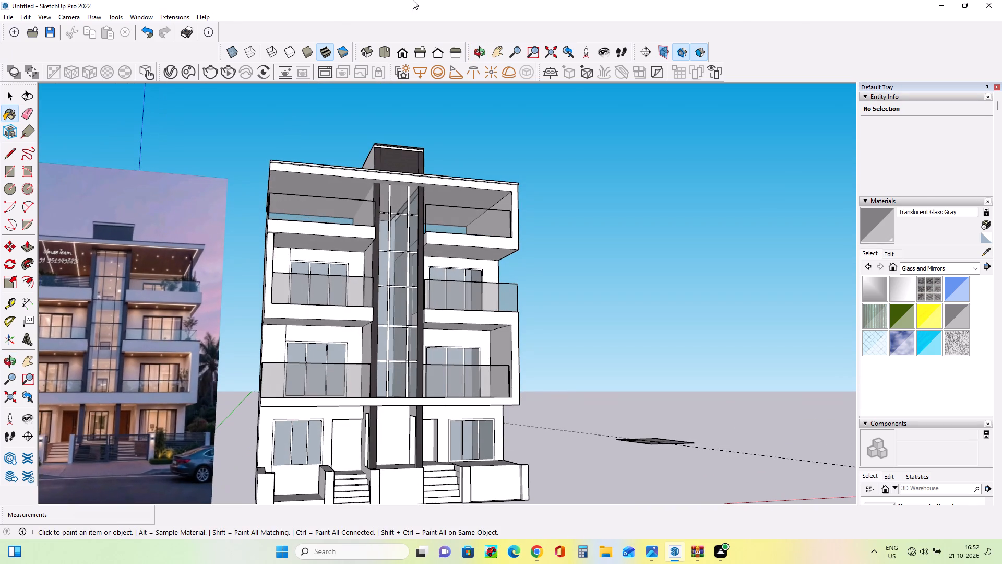
pyautogui.click(935, 268)
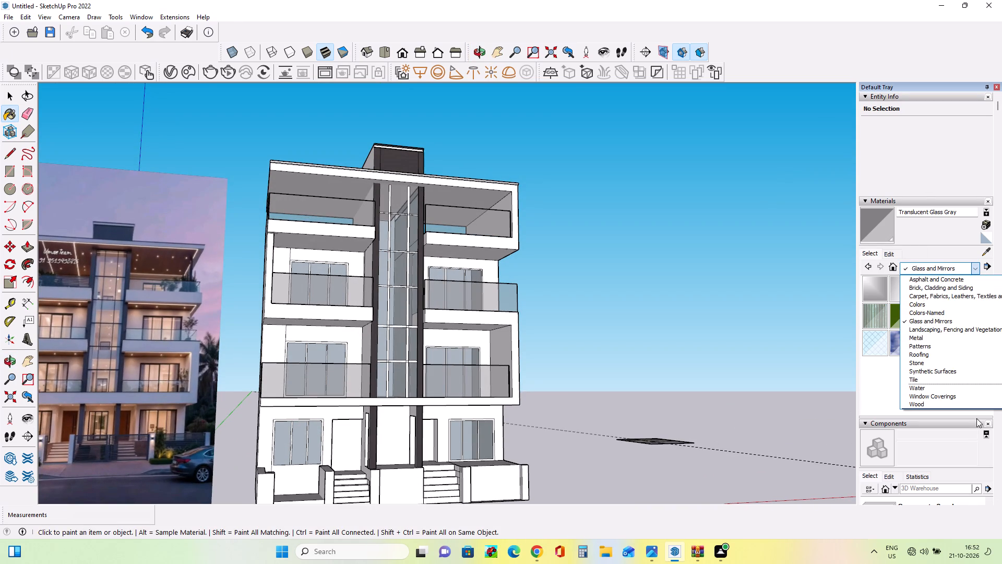
pyautogui.click(922, 279)
pyautogui.click(878, 290)
pyautogui.scroll(4, 441, 239)
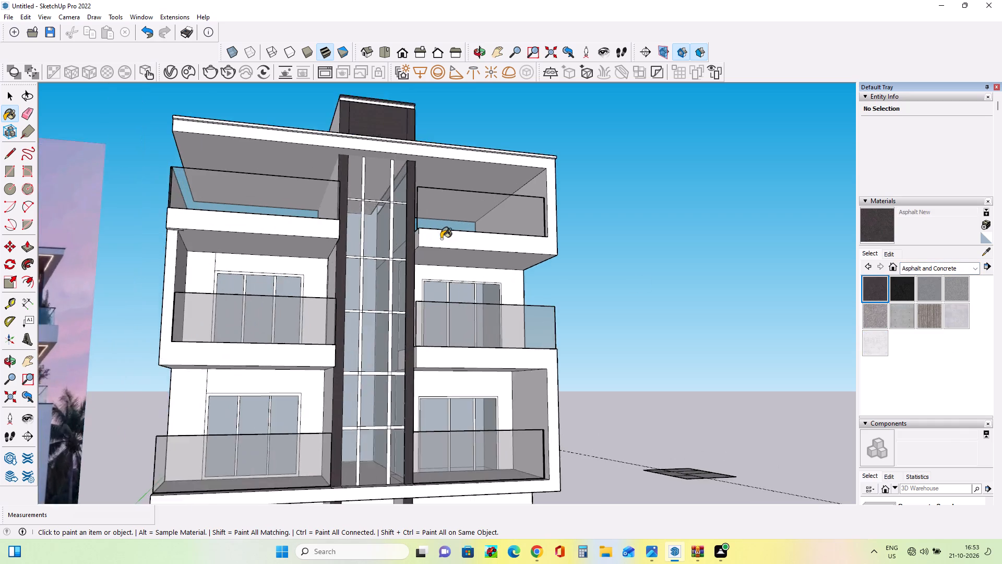
pyautogui.scroll(3, 441, 239)
pyautogui.moveTo(472, 314); pyautogui.dragTo(459, 374, button='middle')
pyautogui.scroll(11, 403, 271)
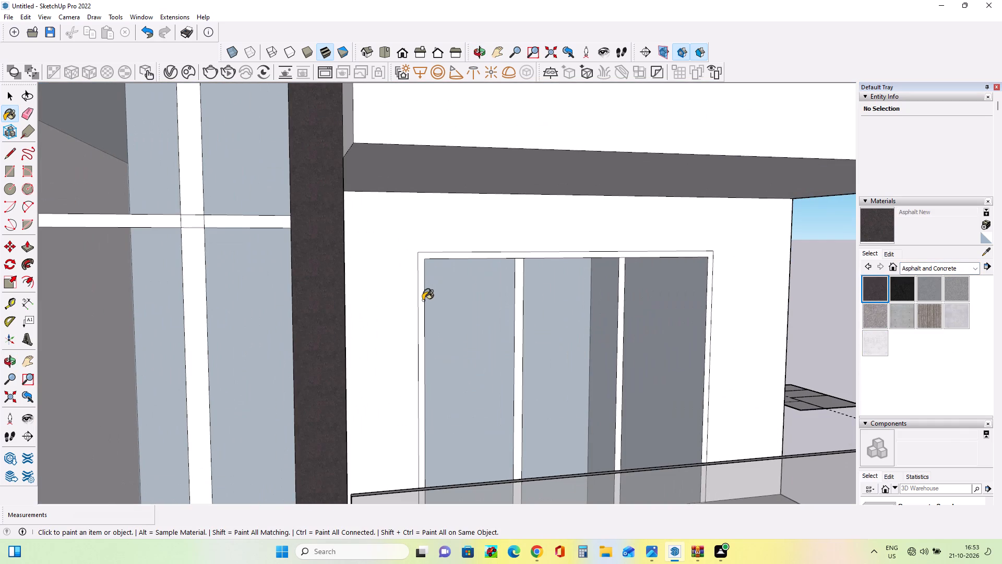
pyautogui.click(420, 297)
pyautogui.click(520, 308)
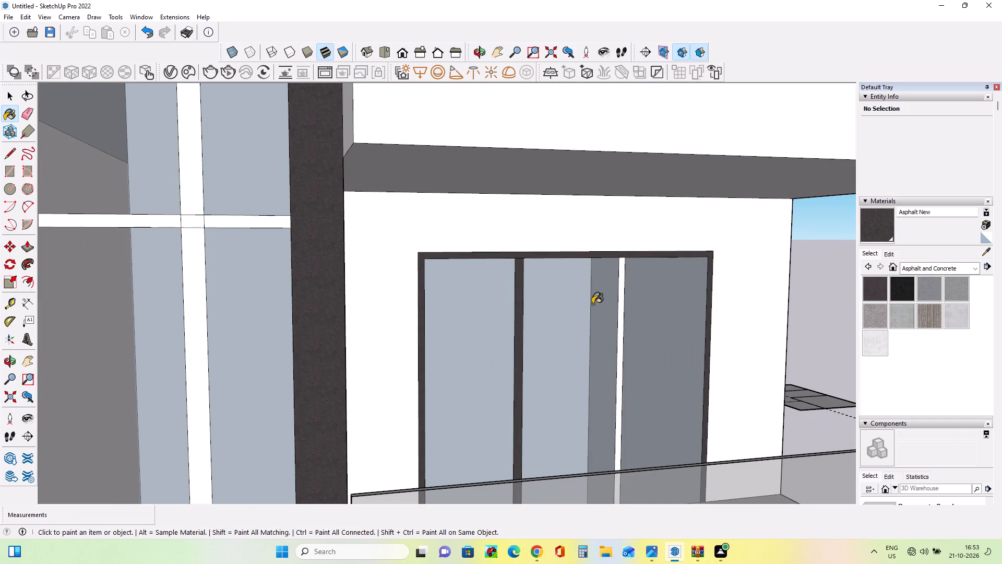
pyautogui.click(622, 323)
# Paint the central tower's second crossbar from the top and the mullions directly above and below it with Asphalt New.
pyautogui.scroll(-7, 560, 296)
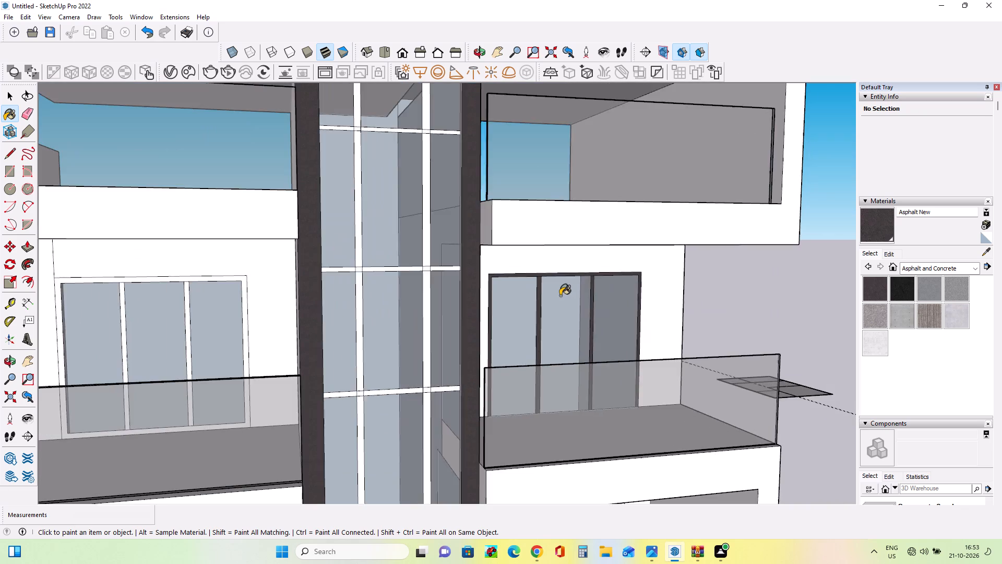
pyautogui.scroll(-5, 560, 296)
pyautogui.scroll(7, 460, 277)
pyautogui.click(423, 235)
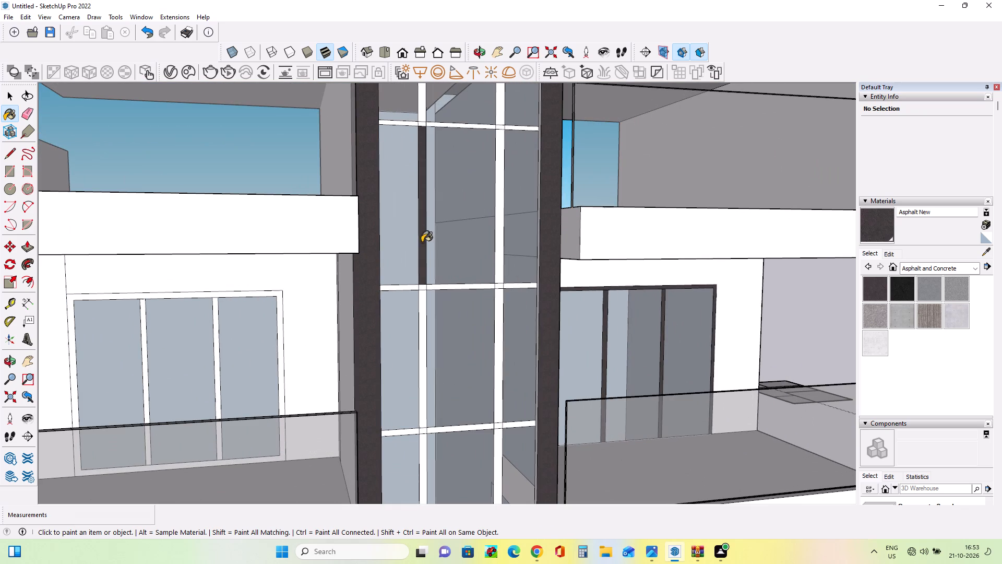
pyautogui.click(421, 288)
pyautogui.click(425, 303)
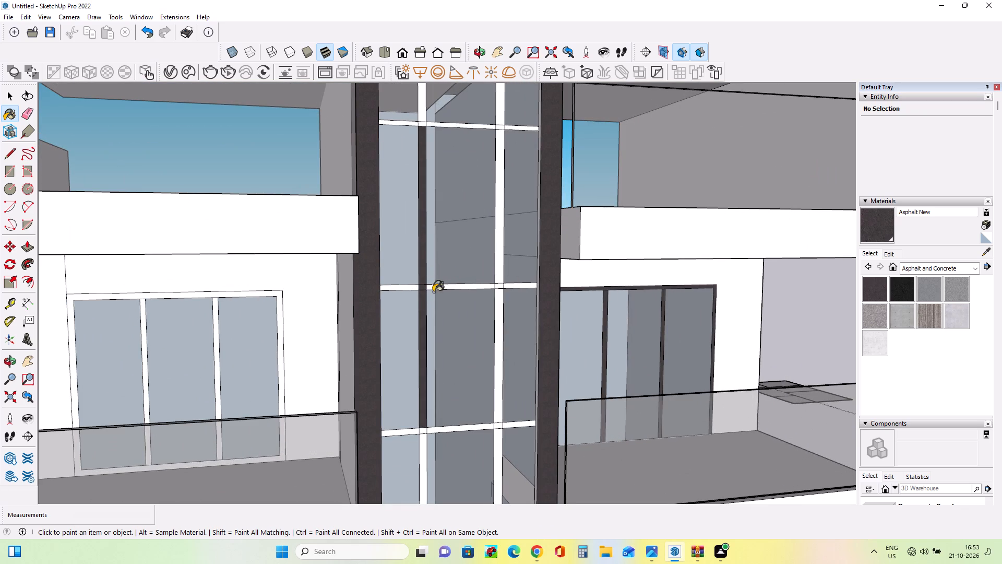
pyautogui.click(441, 286)
pyautogui.click(499, 288)
pyautogui.click(514, 286)
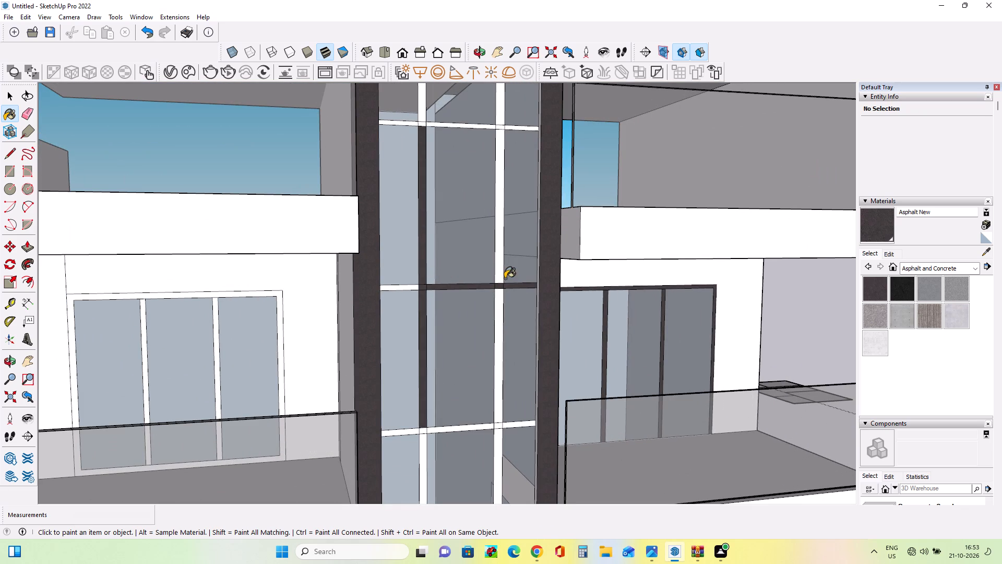
pyautogui.click(500, 276)
pyautogui.click(498, 327)
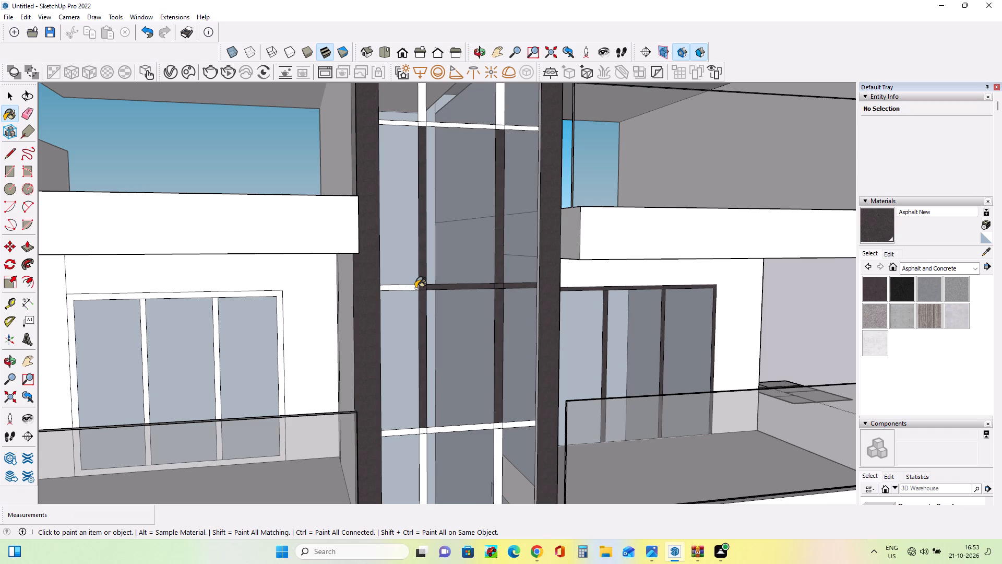
pyautogui.click(415, 288)
# Paint the central tower's topmost crossbar and the two mullions between it and the roof with Asphalt New.
pyautogui.scroll(-9, 444, 307)
pyautogui.scroll(8, 476, 201)
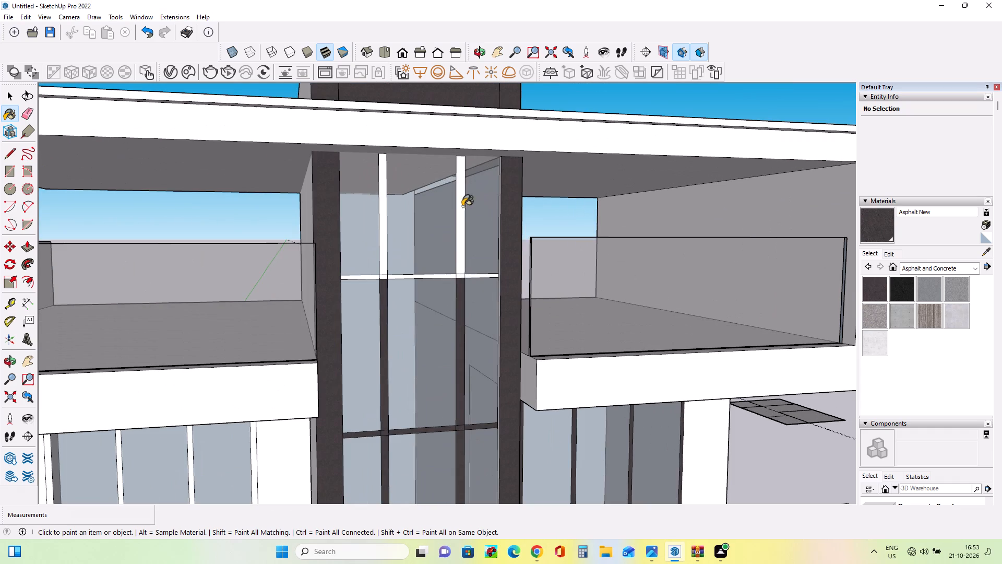
pyautogui.click(459, 216)
pyautogui.click(460, 275)
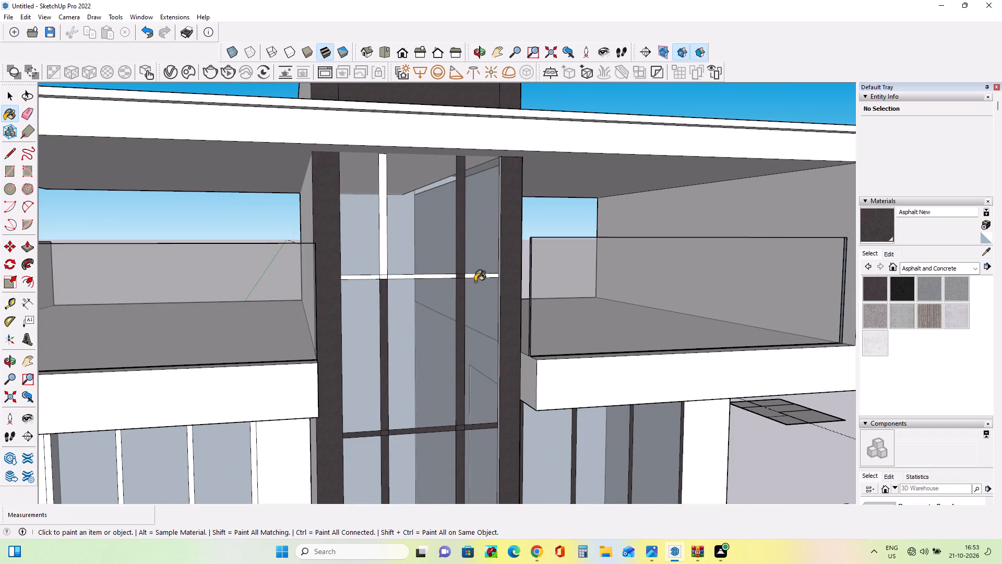
pyautogui.scroll(3, 475, 281)
pyautogui.click(476, 273)
pyautogui.click(353, 265)
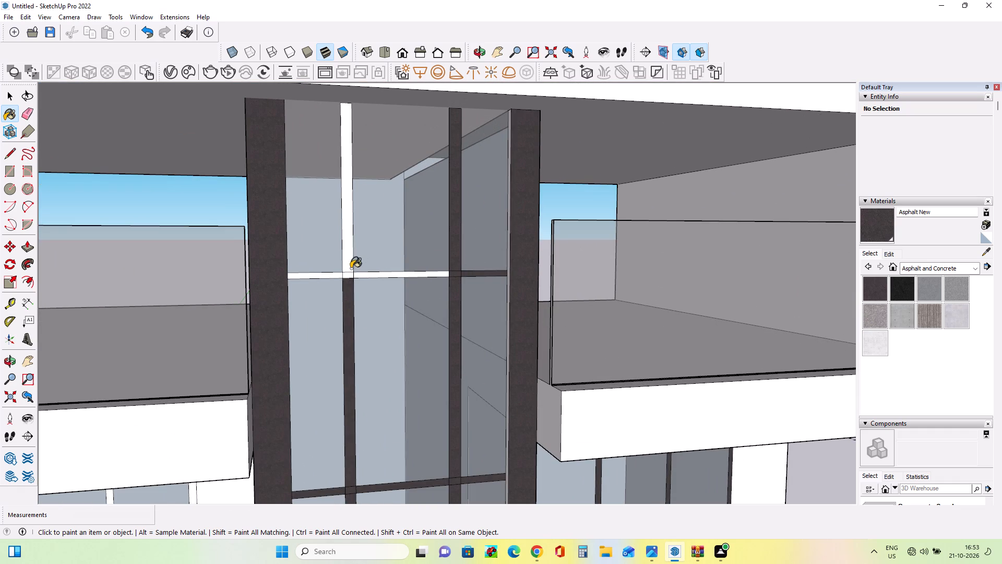
pyautogui.click(348, 269)
pyautogui.click(348, 278)
pyautogui.click(349, 276)
pyautogui.click(364, 272)
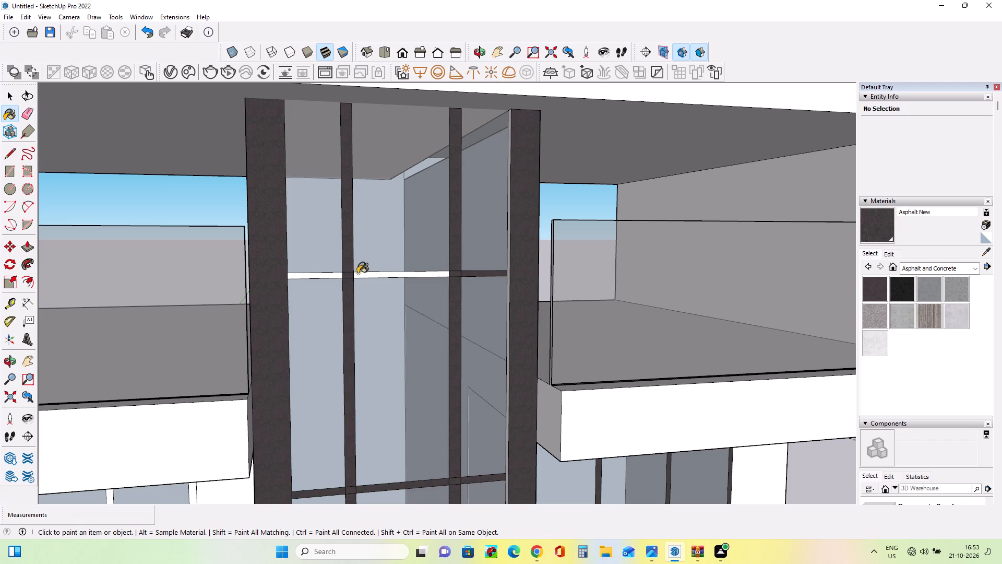
pyautogui.click(360, 275)
pyautogui.click(333, 276)
# Paint the central tower's third and fourth crossbars from the top and the mullions beneath each with Asphalt New.
pyautogui.scroll(-12, 324, 268)
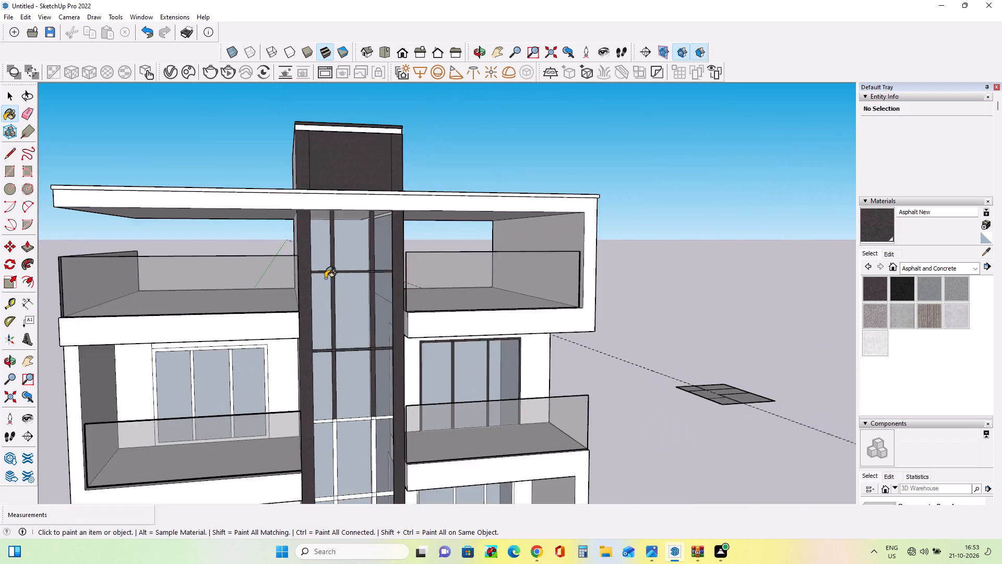
pyautogui.scroll(-8, 325, 278)
pyautogui.scroll(13, 349, 421)
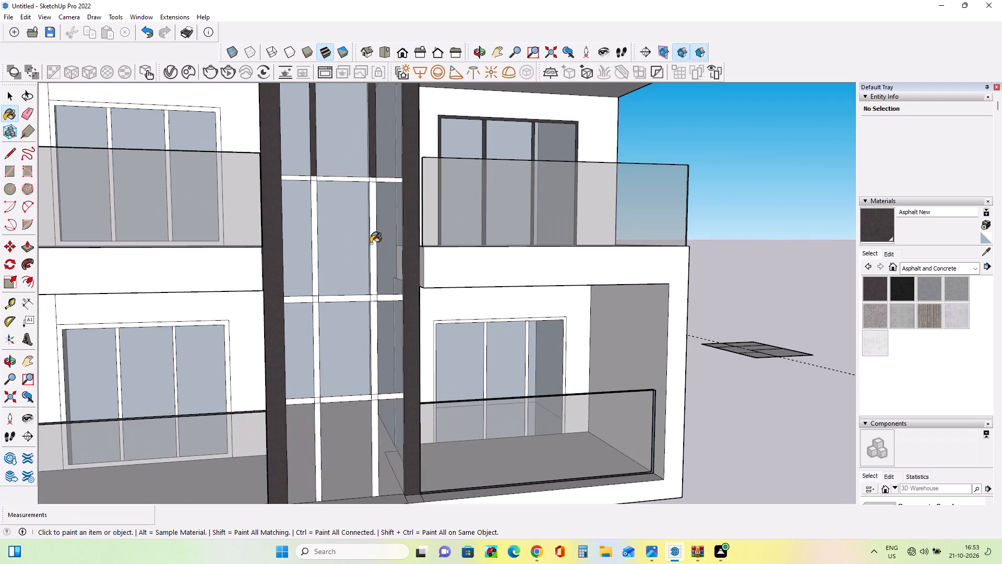
pyautogui.click(376, 248)
pyautogui.click(380, 189)
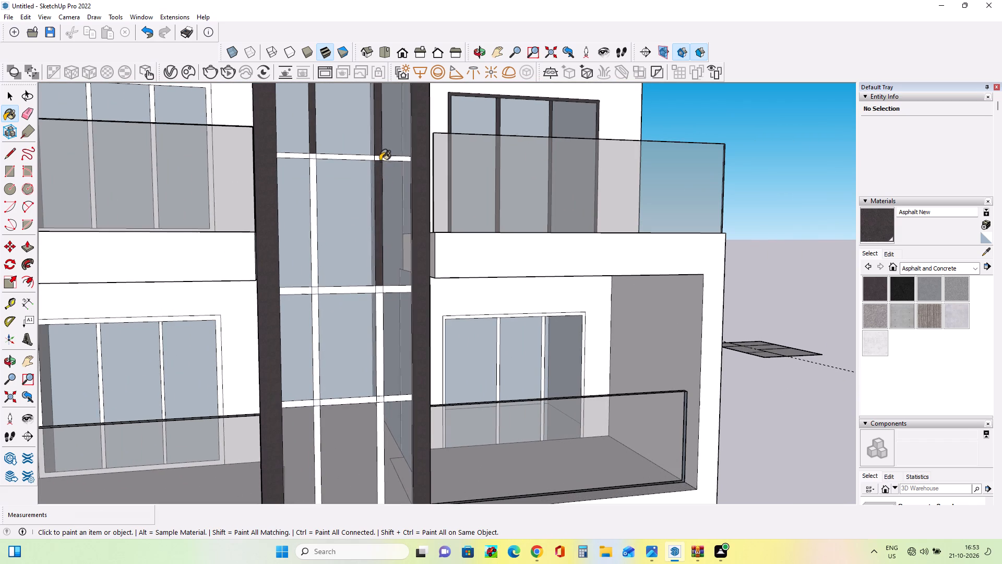
pyautogui.click(380, 159)
pyautogui.click(390, 159)
pyautogui.click(325, 157)
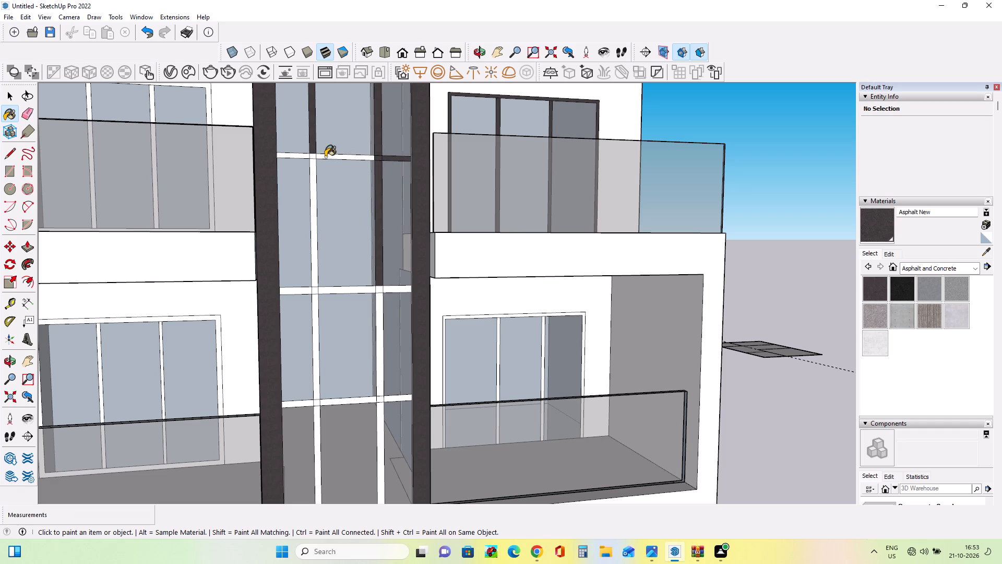
pyautogui.click(312, 158)
pyautogui.click(312, 171)
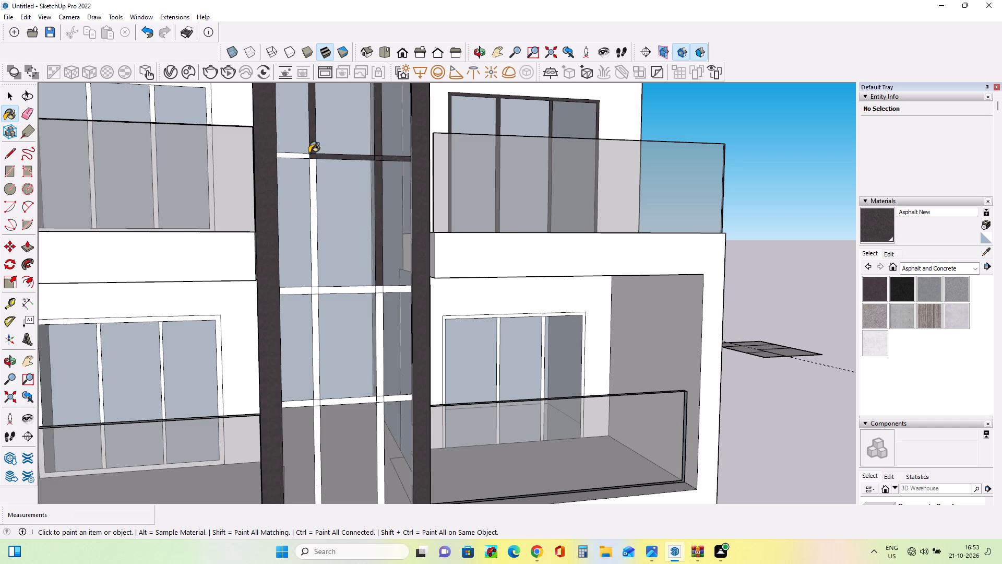
pyautogui.click(304, 156)
pyautogui.click(313, 300)
pyautogui.click(318, 288)
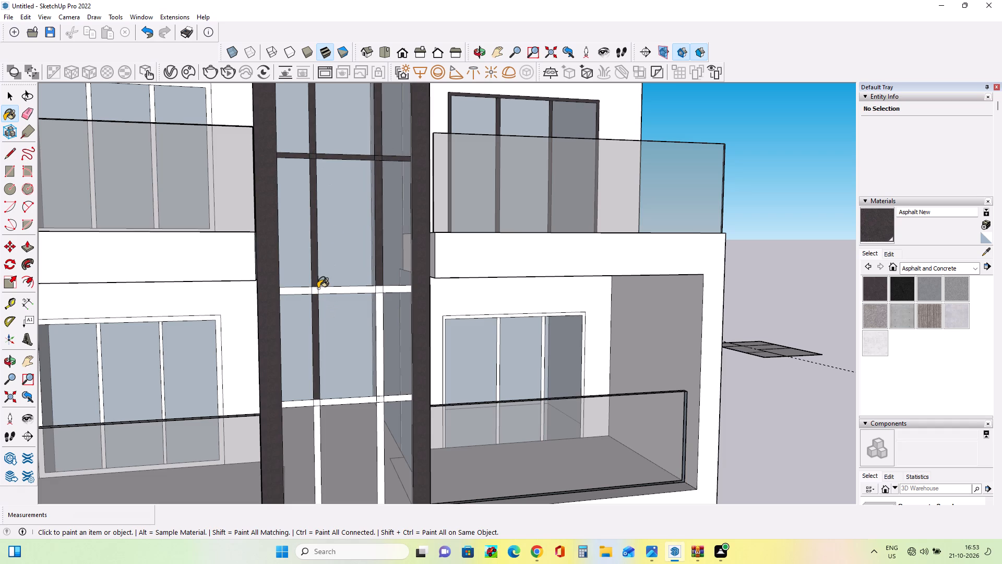
pyautogui.click(315, 291)
pyautogui.click(306, 290)
pyautogui.click(321, 288)
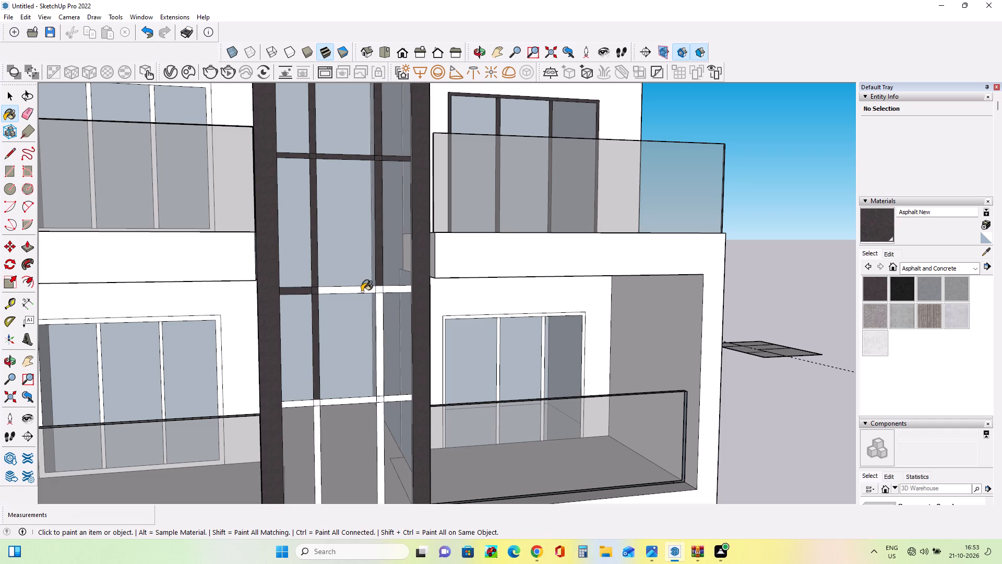
pyautogui.click(379, 289)
pyautogui.click(390, 288)
pyautogui.click(379, 301)
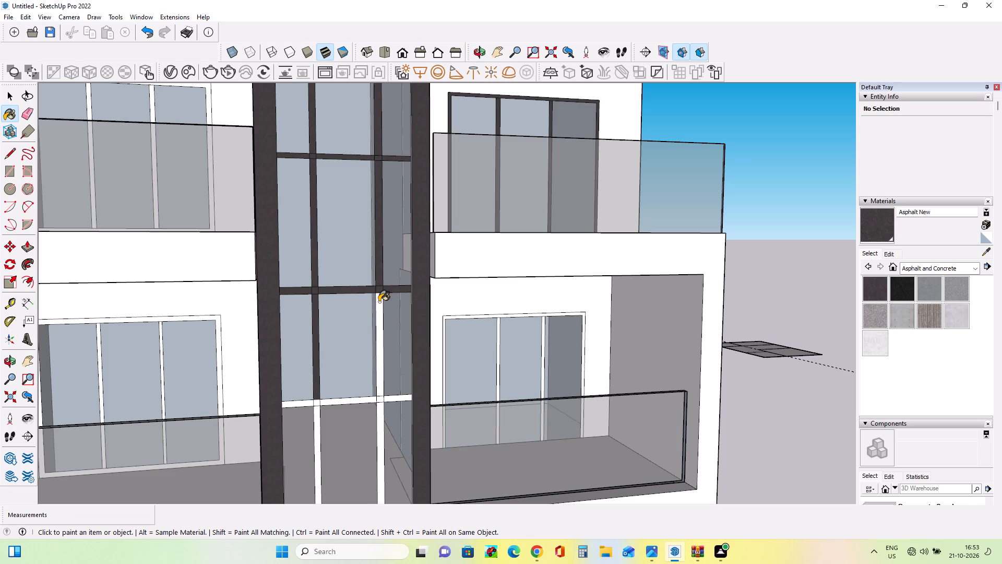
# Paint the central tower's lowest crossbar and the two mullions down to the first-floor slab with Asphalt New.
pyautogui.scroll(-4, 368, 333)
pyautogui.scroll(7, 388, 470)
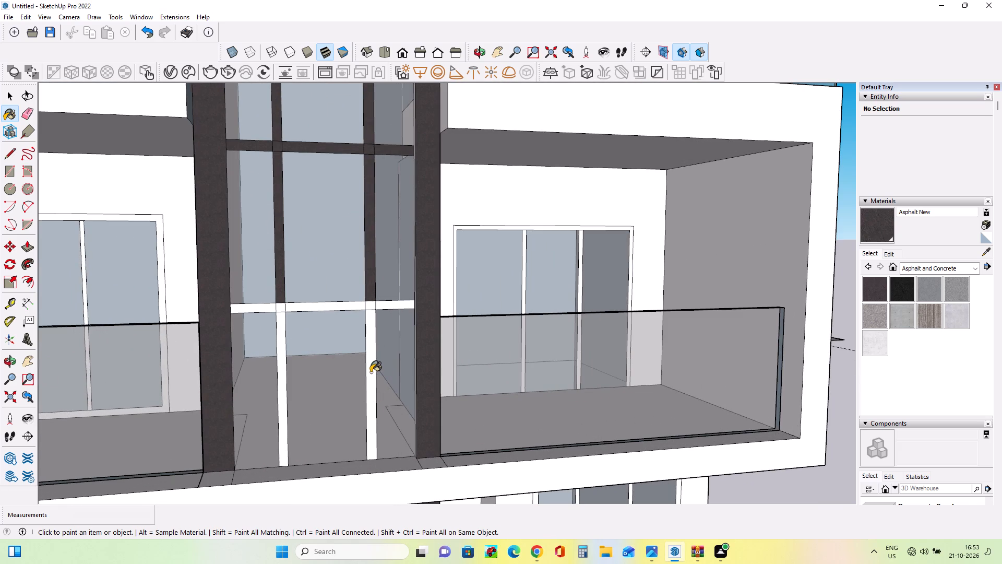
pyautogui.click(371, 372)
pyautogui.click(372, 304)
pyautogui.click(385, 305)
pyautogui.click(345, 307)
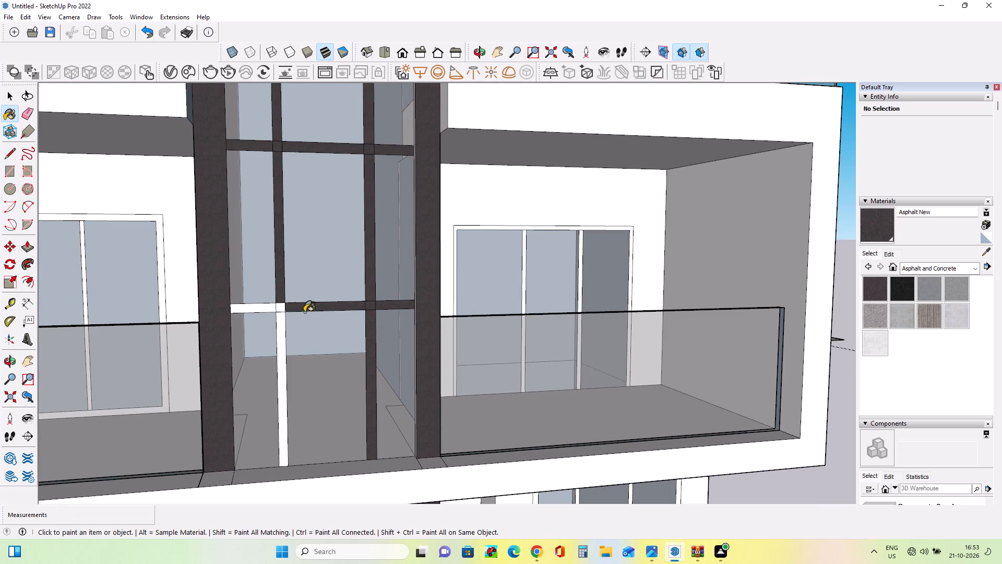
pyautogui.click(260, 308)
pyautogui.click(280, 307)
pyautogui.click(282, 332)
# Paint the outer frame and two mullions of the right first-floor balcony window with Asphalt New.
pyautogui.scroll(-2, 296, 341)
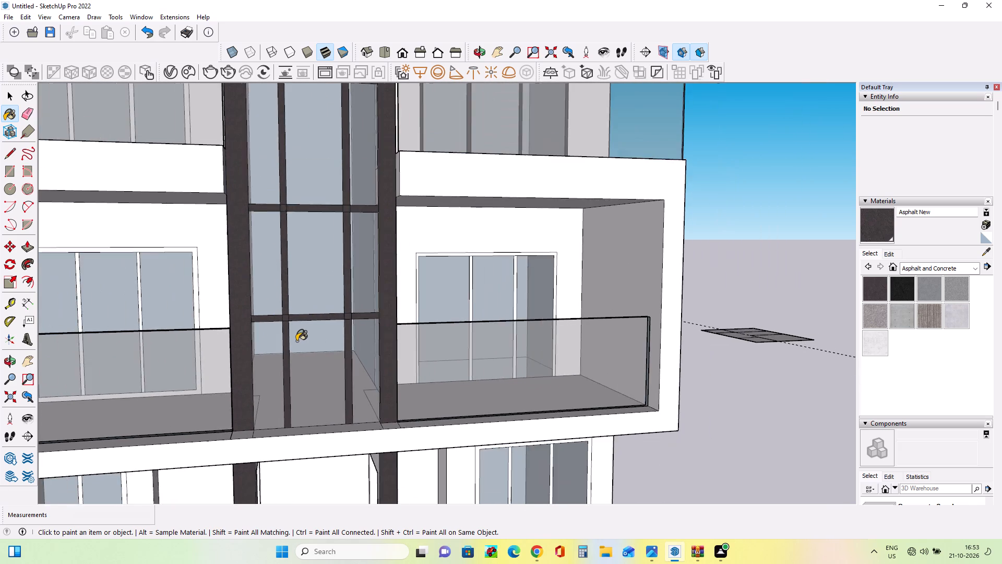
pyautogui.scroll(-9, 296, 341)
pyautogui.scroll(-5, 368, 346)
pyautogui.scroll(4, 446, 314)
pyautogui.moveTo(445, 325); pyautogui.dragTo(429, 354, button='middle')
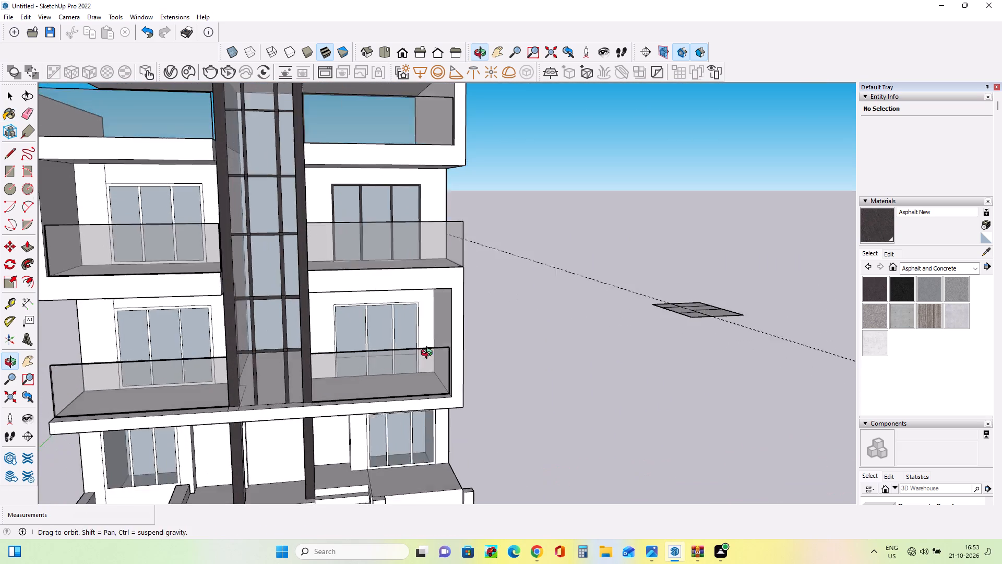
pyautogui.moveTo(429, 354); pyautogui.dragTo(394, 380, button='middle')
pyautogui.scroll(8, 362, 319)
pyautogui.moveTo(355, 319); pyautogui.dragTo(355, 275, button='middle')
pyautogui.scroll(4, 317, 273)
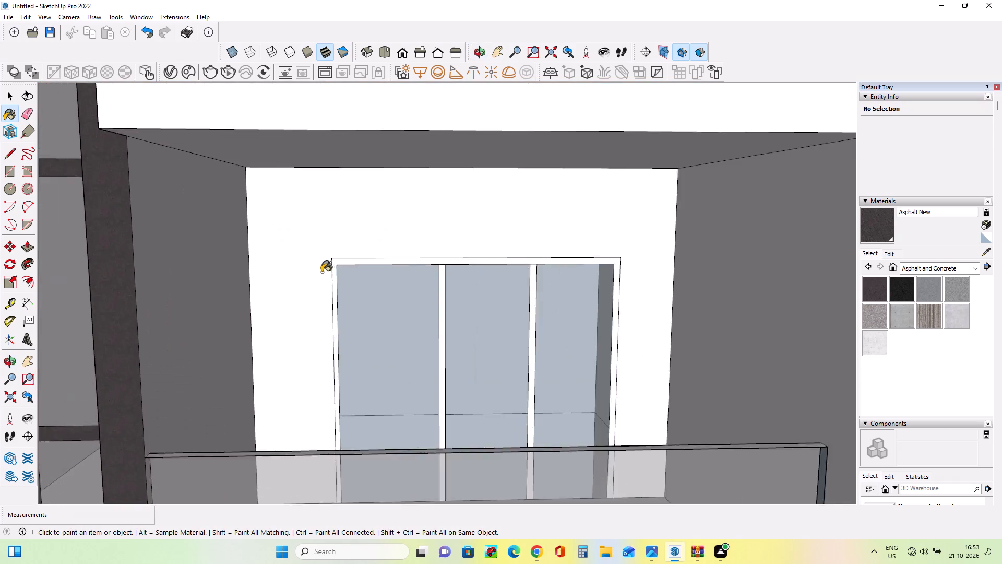
pyautogui.scroll(3, 321, 272)
pyautogui.click(342, 261)
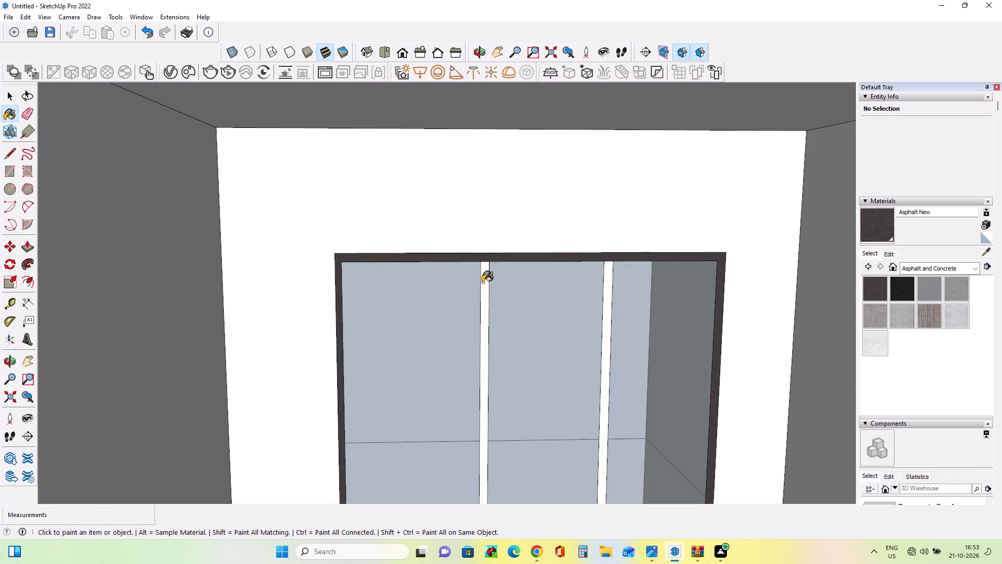
pyautogui.click(483, 283)
pyautogui.click(608, 301)
pyautogui.scroll(-3, 559, 291)
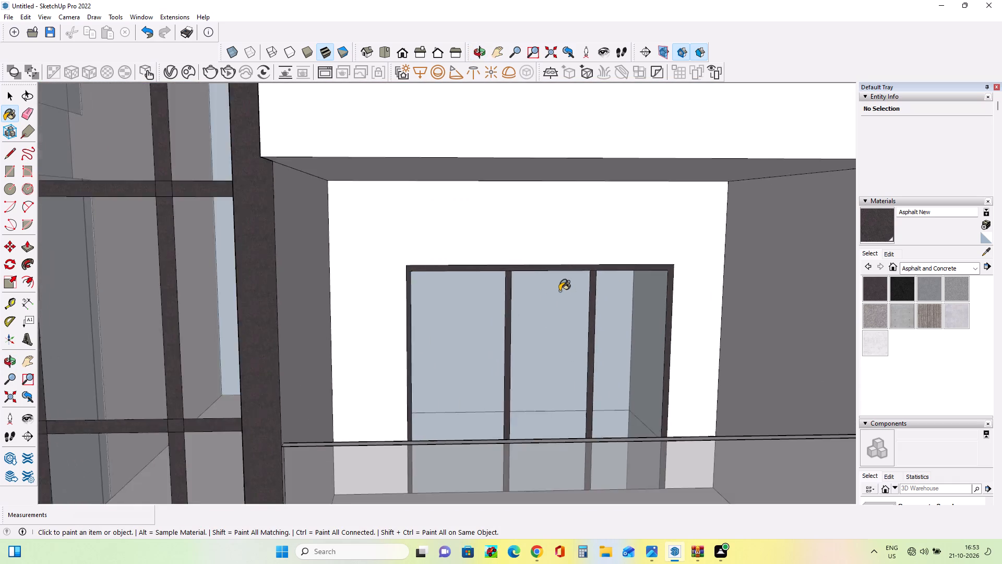
# Paint the outer frame and two mullions of the right ground-floor window with Asphalt New.
pyautogui.scroll(-19, 559, 291)
pyautogui.scroll(7, 566, 415)
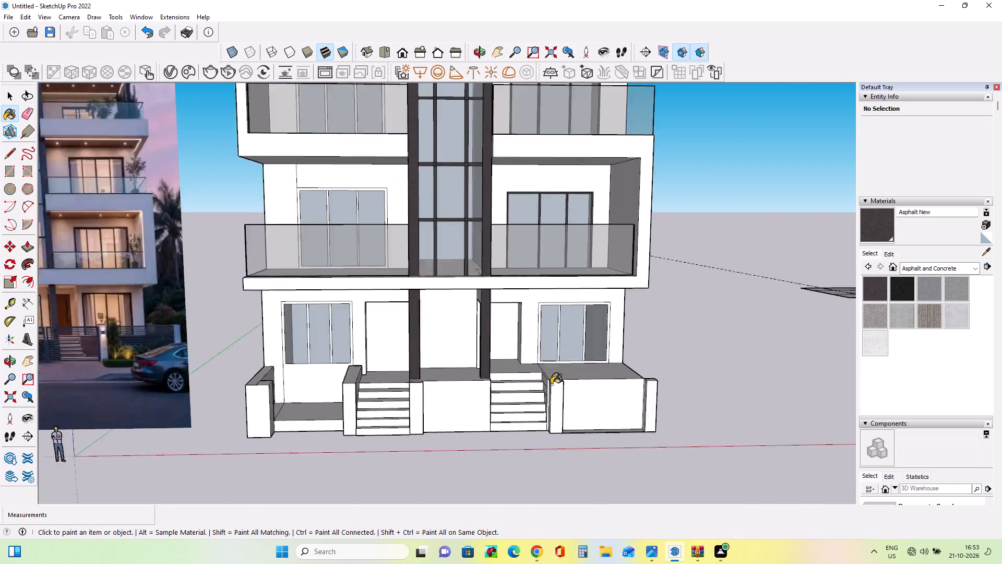
pyautogui.scroll(7, 551, 384)
pyautogui.click(527, 331)
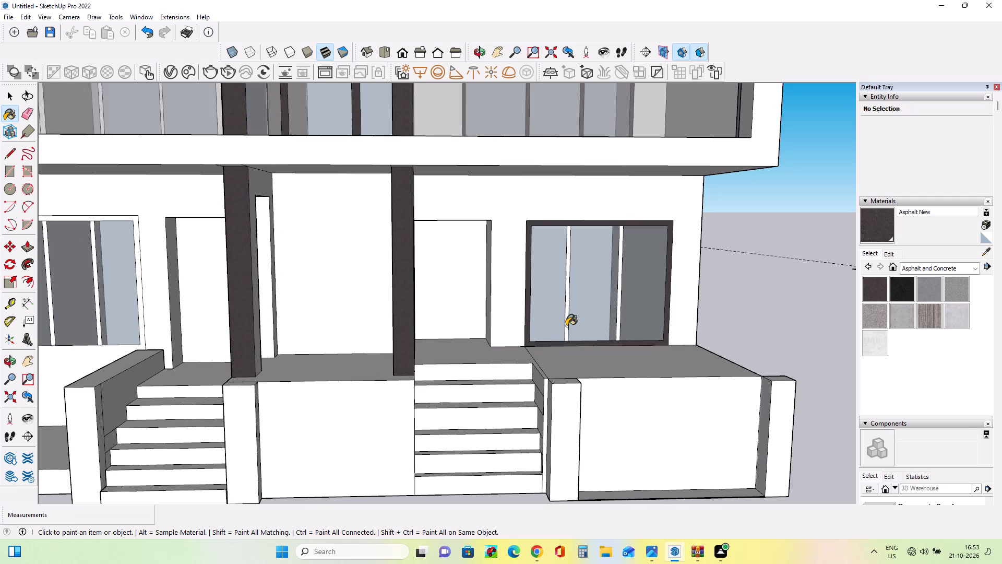
pyautogui.click(566, 327)
pyautogui.click(617, 333)
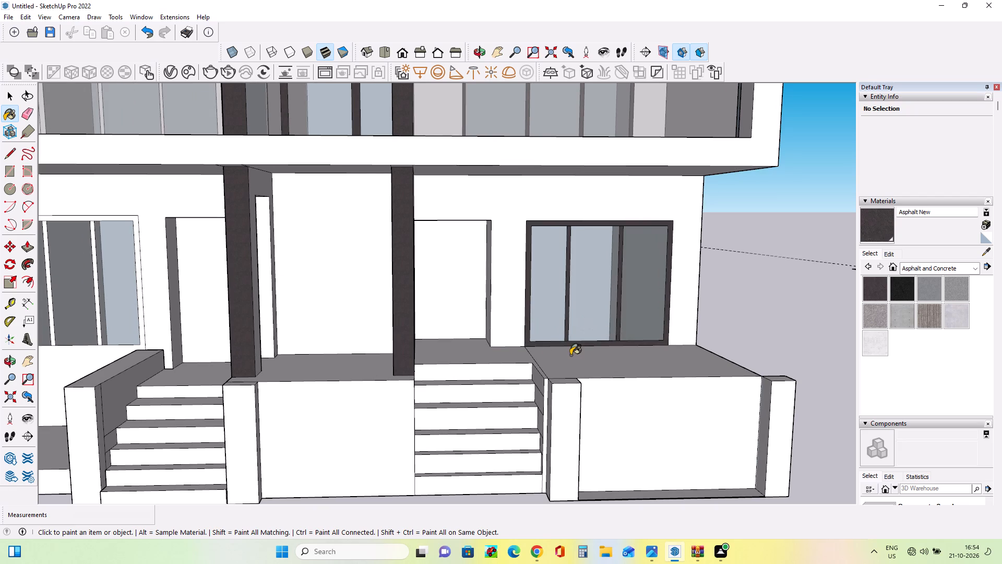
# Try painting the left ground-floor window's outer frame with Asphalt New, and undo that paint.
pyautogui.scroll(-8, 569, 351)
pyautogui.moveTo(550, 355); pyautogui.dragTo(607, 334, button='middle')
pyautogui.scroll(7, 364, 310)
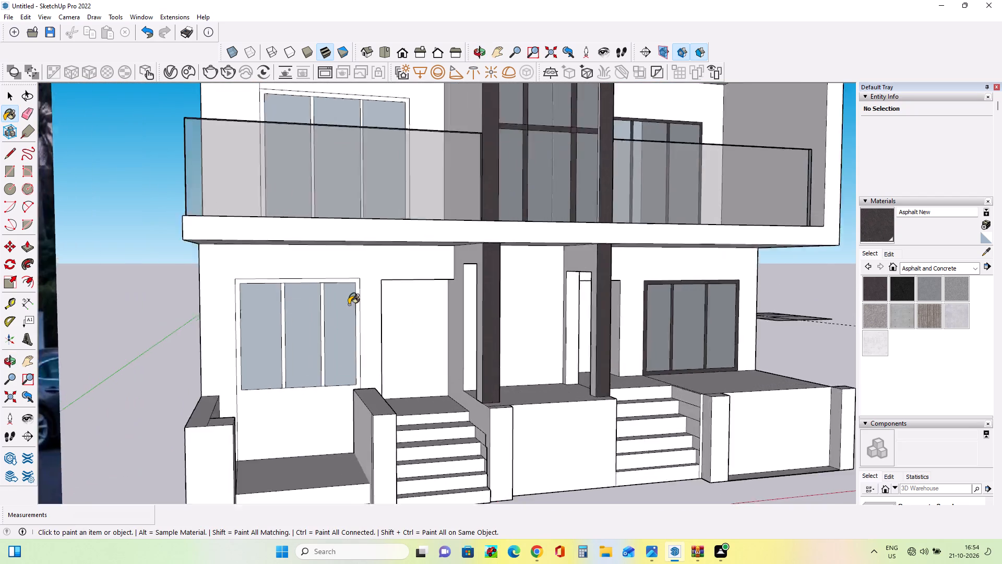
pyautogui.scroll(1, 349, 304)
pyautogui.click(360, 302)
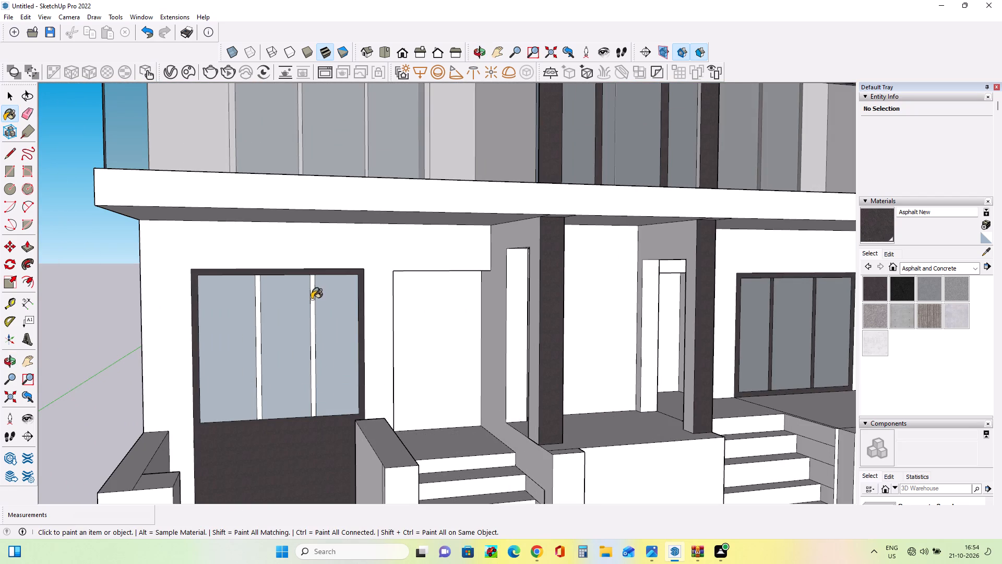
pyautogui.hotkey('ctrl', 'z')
# Draw an edge along the bottom of the left ground-floor window's frame to separate it from the wall below.
pyautogui.moveTo(367, 360); pyautogui.dragTo(431, 370, button='middle')
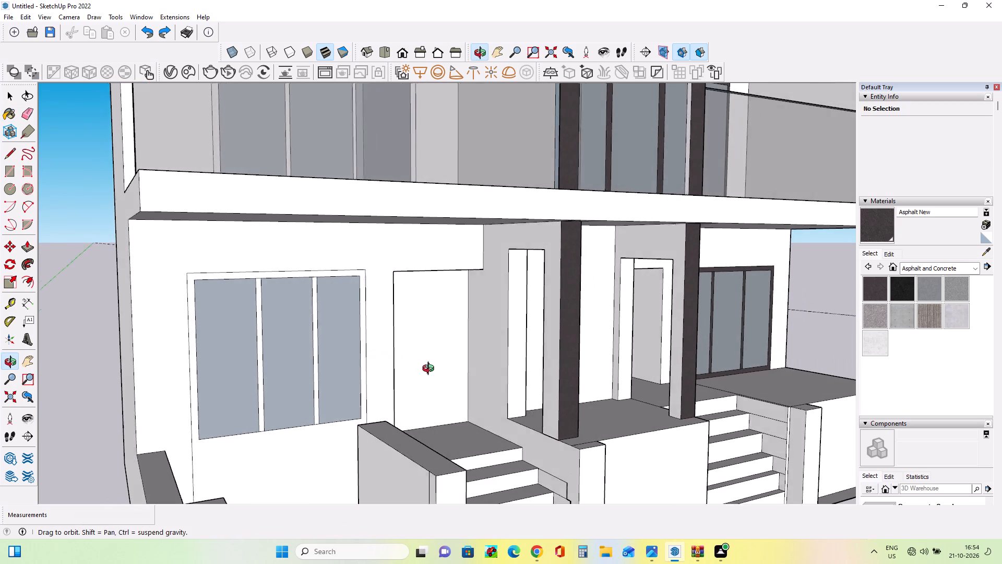
pyautogui.moveTo(431, 370); pyautogui.dragTo(431, 371, button='middle')
pyautogui.click(5, 154)
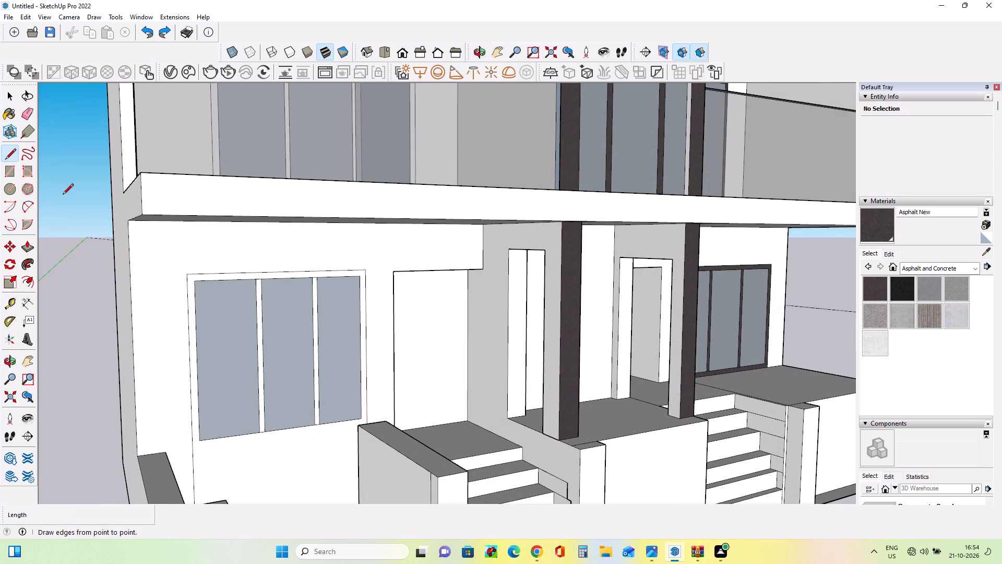
pyautogui.click(195, 450)
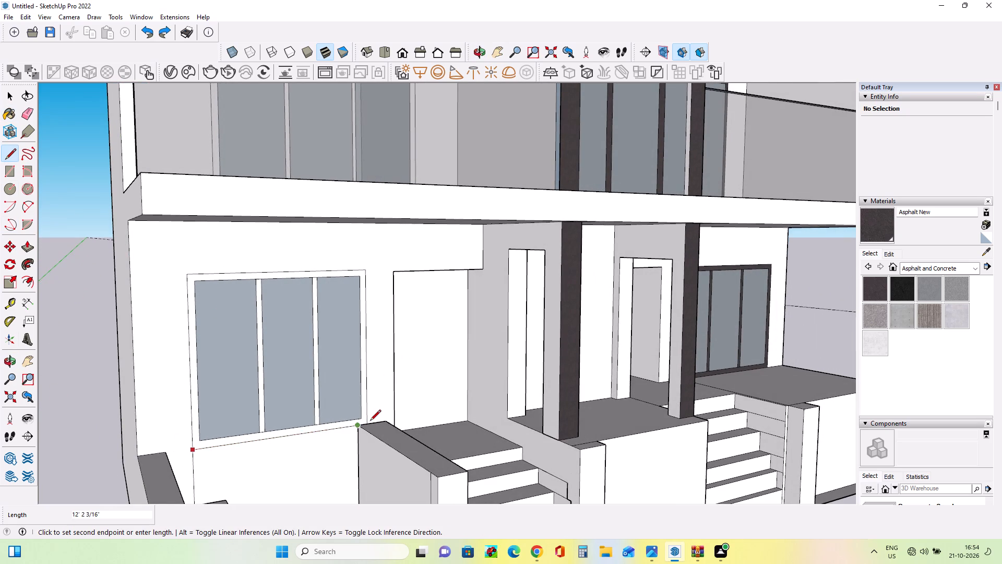
pyautogui.click(370, 420)
# Paint the outer frame and two mullions of the left ground-floor window with Asphalt New.
pyautogui.moveTo(360, 459); pyautogui.dragTo(318, 477, button='middle')
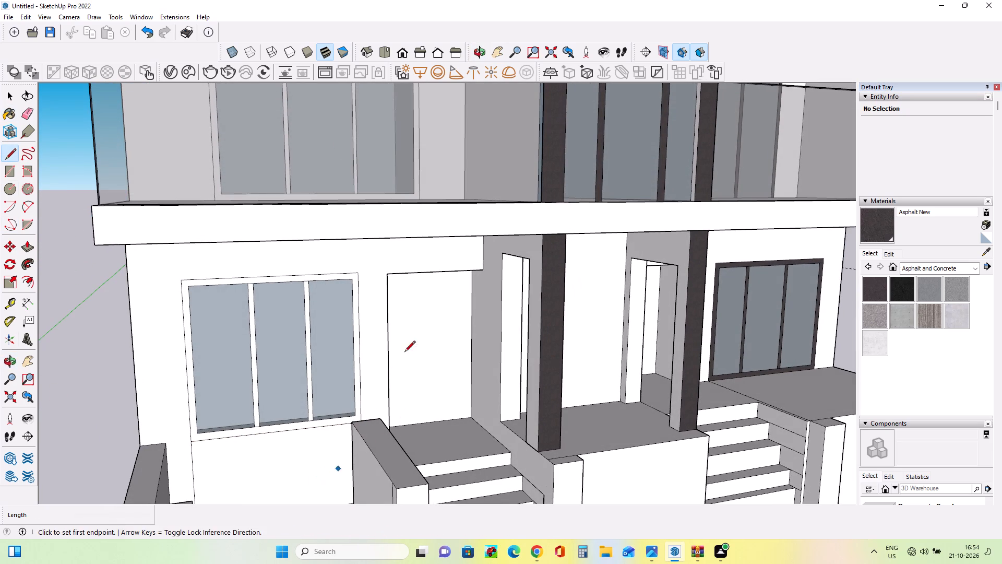
pyautogui.click(9, 116)
pyautogui.click(254, 412)
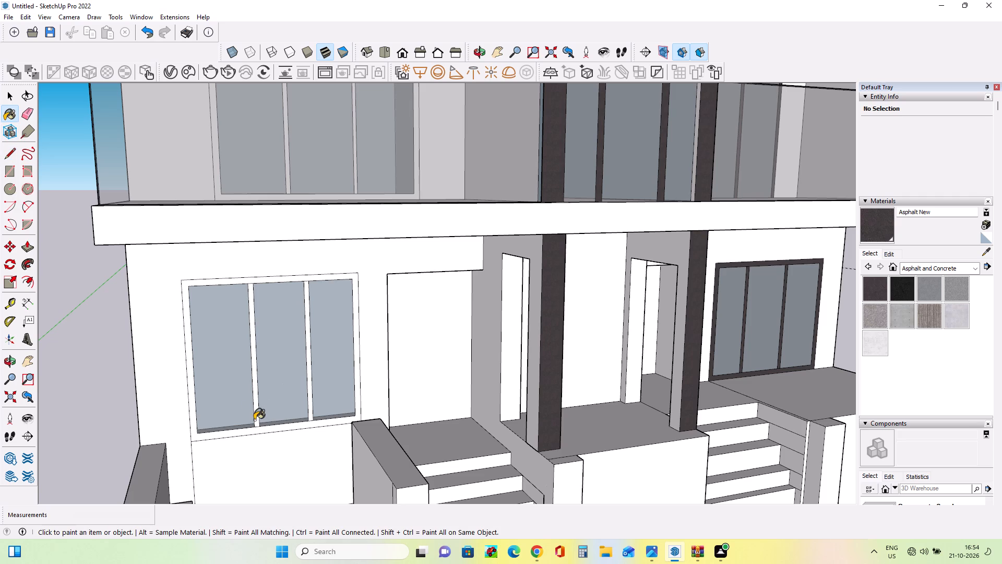
pyautogui.click(254, 420)
pyautogui.click(879, 233)
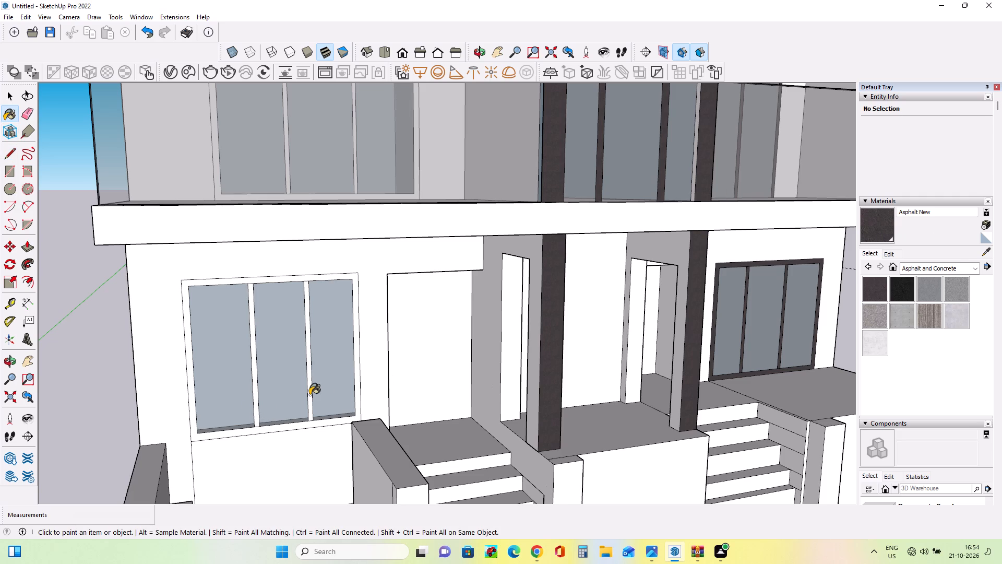
pyautogui.click(309, 395)
pyautogui.click(359, 412)
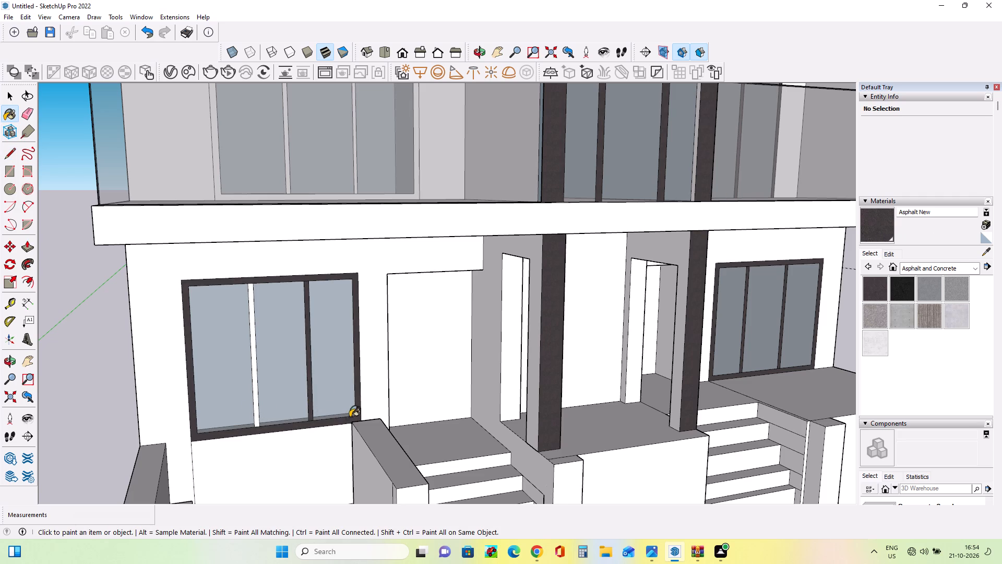
pyautogui.click(257, 416)
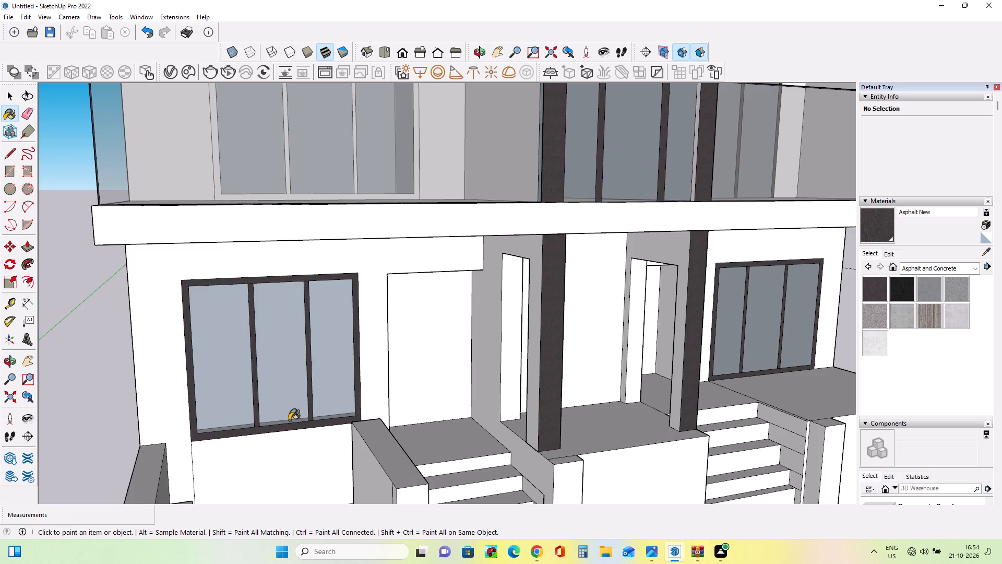
# Paint the outer frame and two mullions of the left first-floor balcony window with Asphalt New.
pyautogui.scroll(-9, 289, 420)
pyautogui.scroll(9, 341, 234)
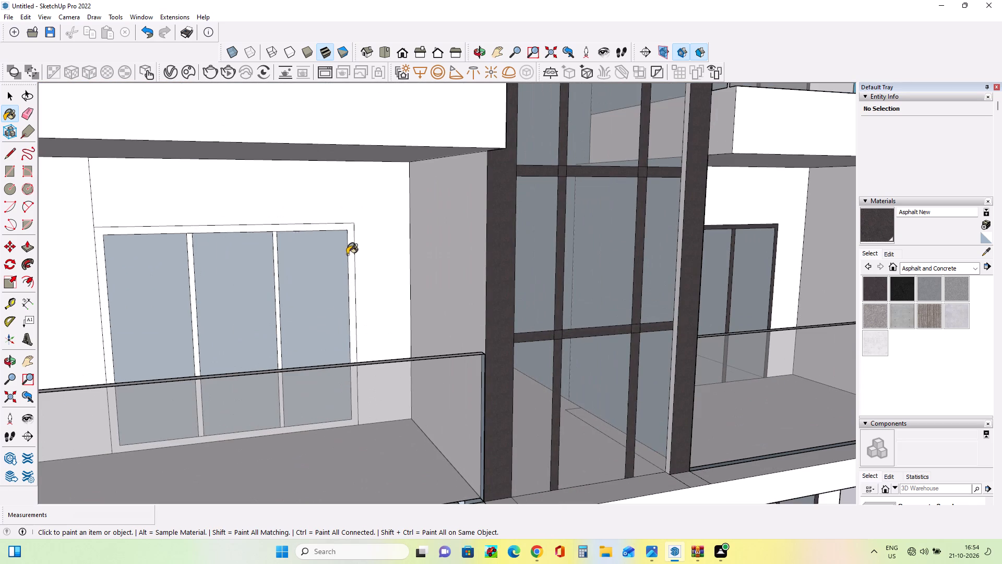
pyautogui.click(349, 253)
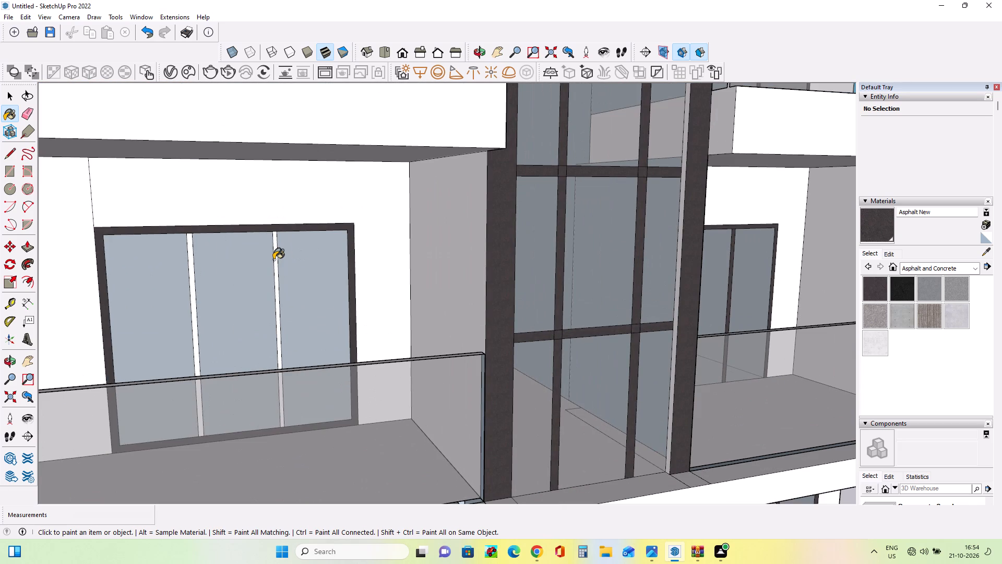
pyautogui.click(273, 260)
pyautogui.scroll(6, 264, 268)
pyautogui.click(283, 266)
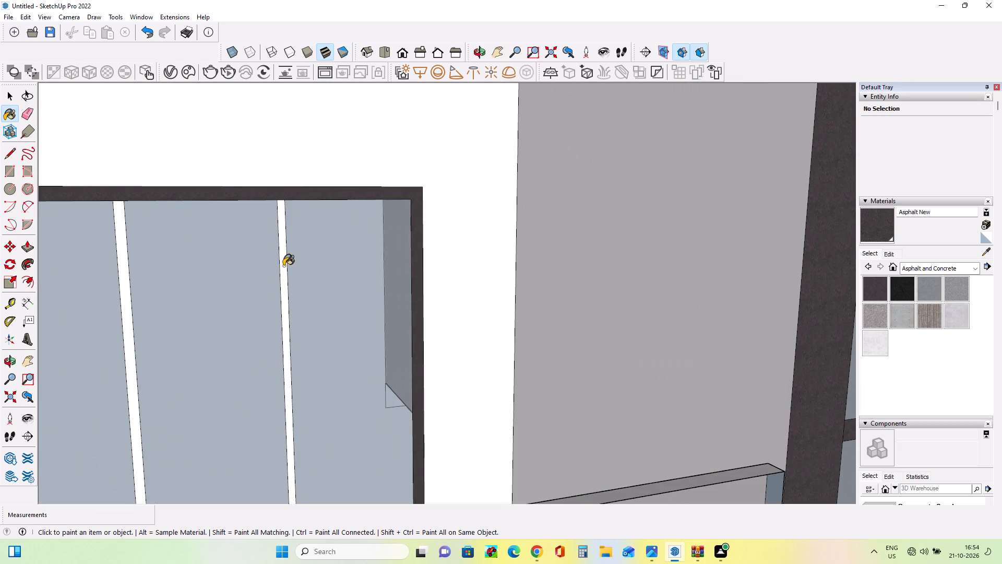
pyautogui.click(124, 302)
# Paint the outer frame and two mullions of the left second-floor balcony window with Asphalt New.
pyautogui.scroll(-3, 230, 314)
pyautogui.scroll(1, 234, 318)
pyautogui.scroll(-6, 237, 324)
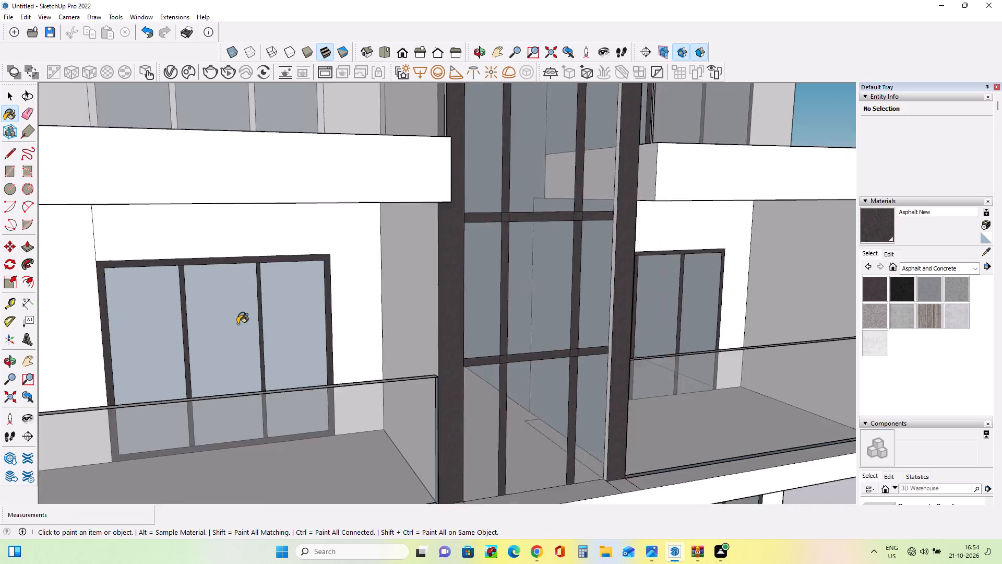
pyautogui.scroll(-17, 237, 324)
pyautogui.moveTo(281, 371); pyautogui.dragTo(283, 382, button='middle')
pyautogui.scroll(-1, 283, 382)
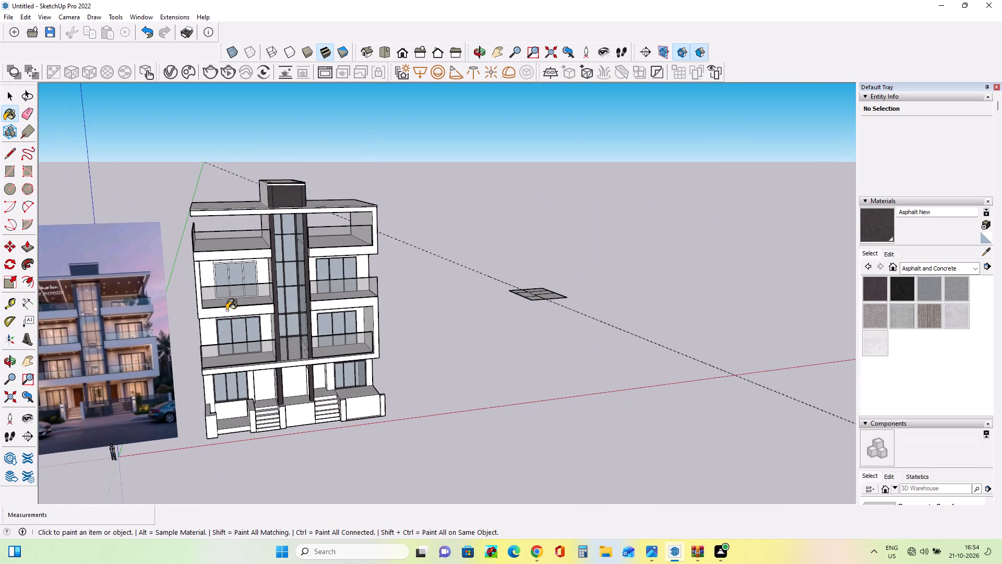
pyautogui.scroll(17, 218, 269)
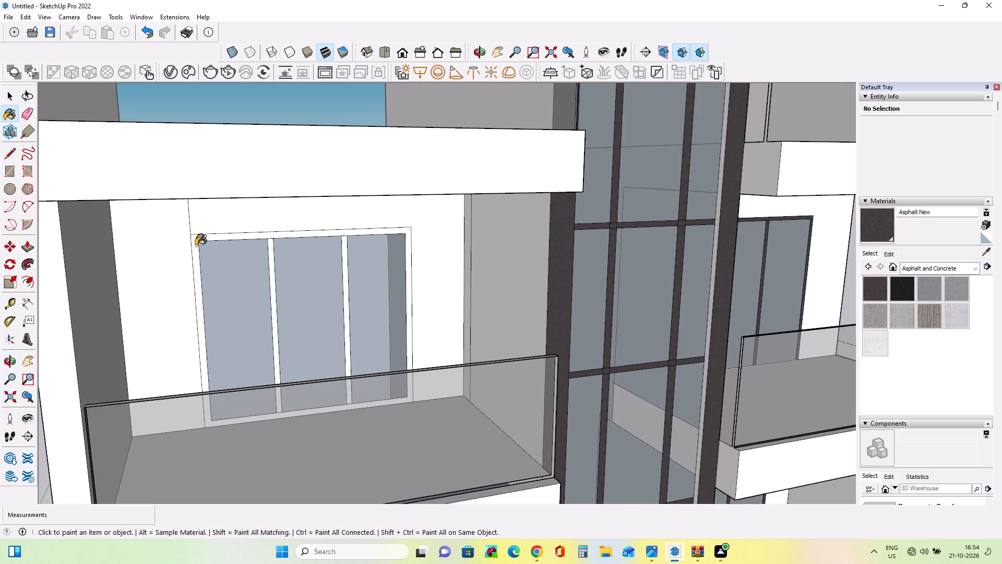
pyautogui.click(196, 245)
pyautogui.click(271, 253)
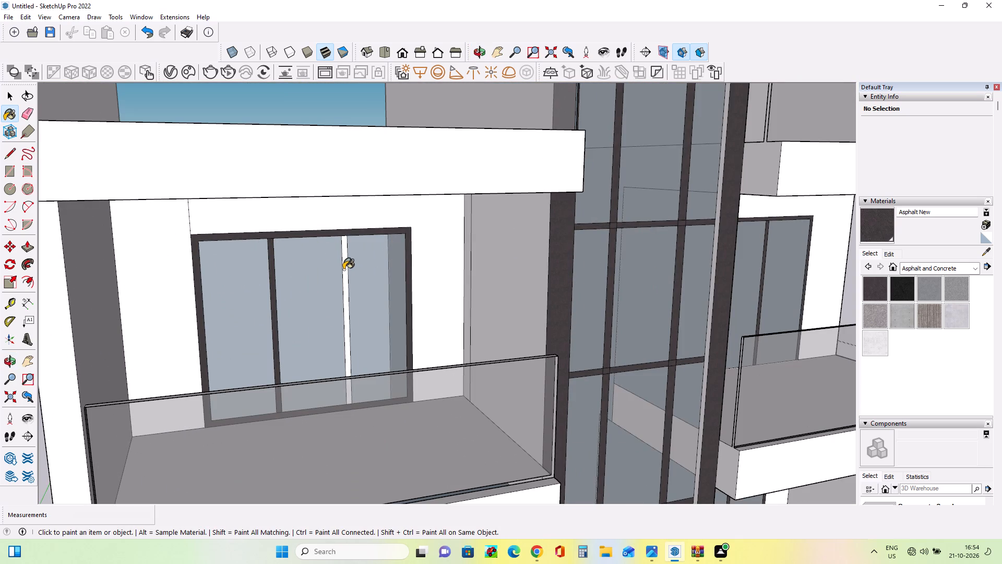
pyautogui.click(347, 269)
# Compare the whole facade with the reference photo, examining the photo's roof overhang, top balcony and central tower details.
pyautogui.scroll(-17, 340, 290)
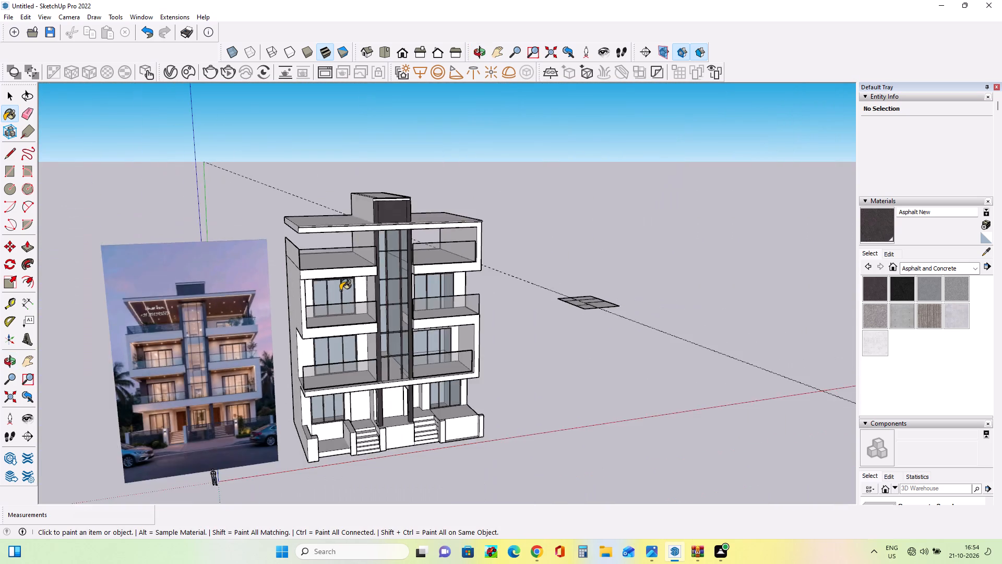
pyautogui.scroll(-5, 340, 290)
pyautogui.moveTo(412, 346); pyautogui.dragTo(359, 334, button='middle')
pyautogui.scroll(8, 331, 303)
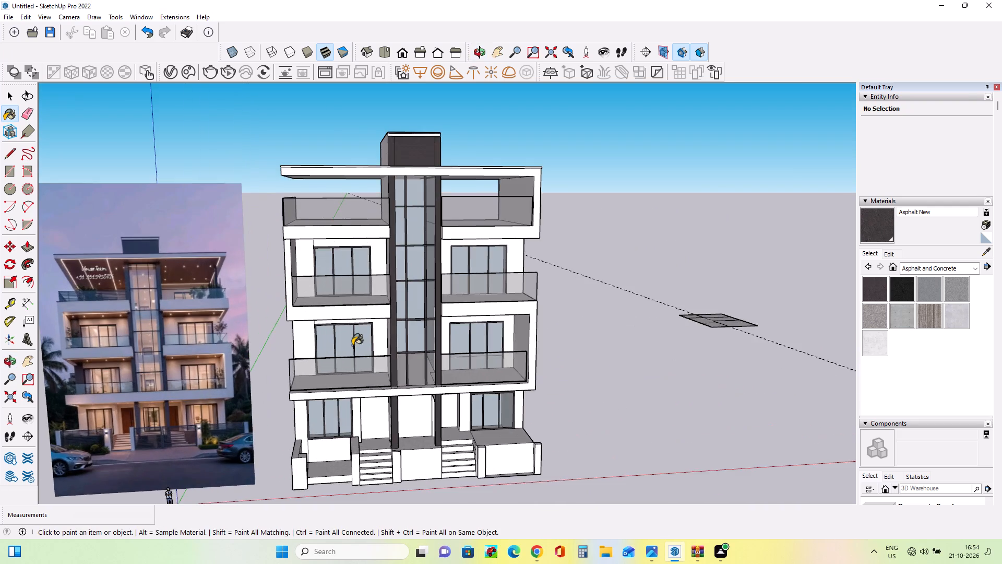
pyautogui.moveTo(352, 345); pyautogui.dragTo(366, 278, button='middle')
pyautogui.scroll(5, 129, 275)
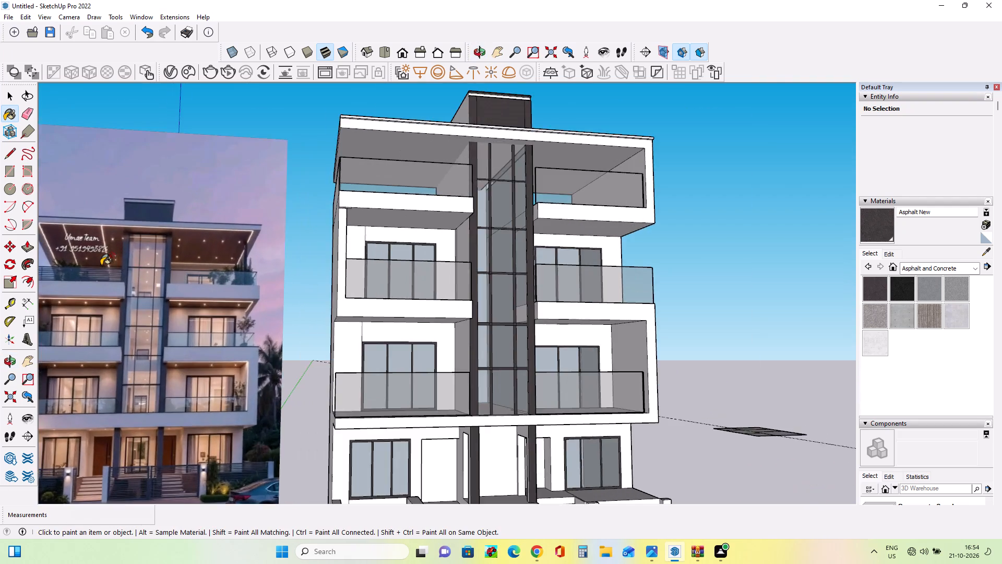
pyautogui.scroll(6, 102, 265)
pyautogui.scroll(-7, 102, 265)
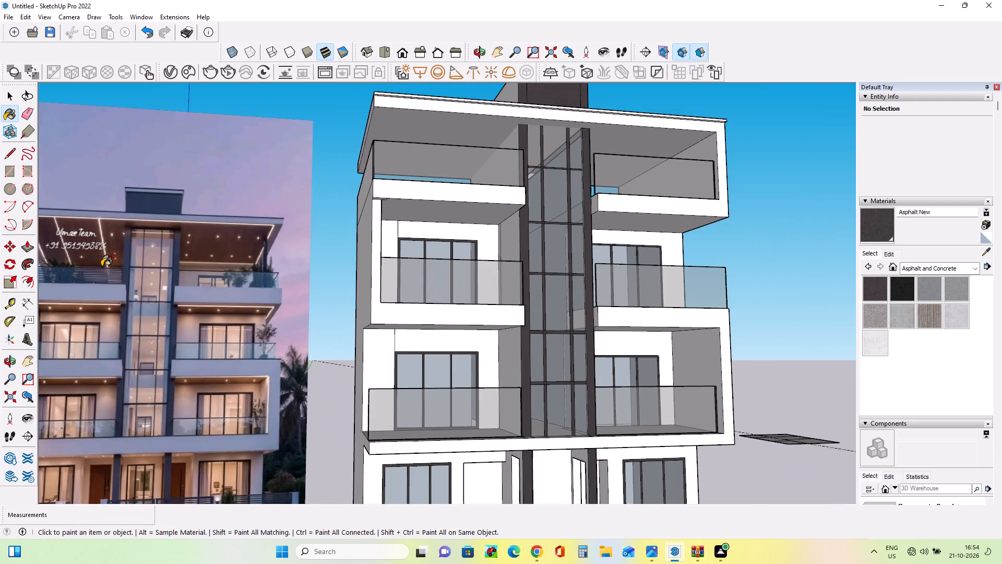
pyautogui.scroll(8, 53, 262)
pyautogui.scroll(-2, 177, 260)
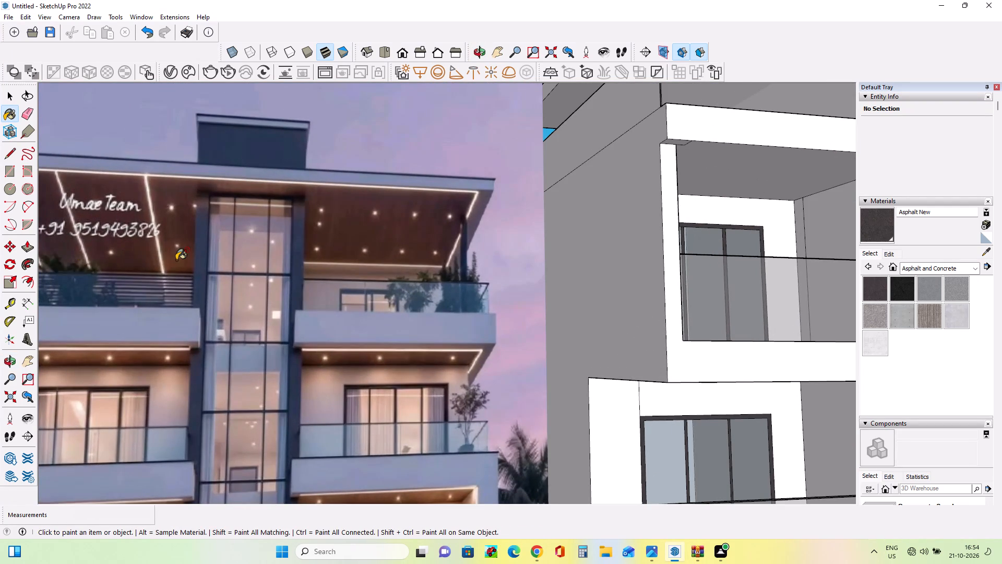
pyautogui.scroll(-17, 177, 260)
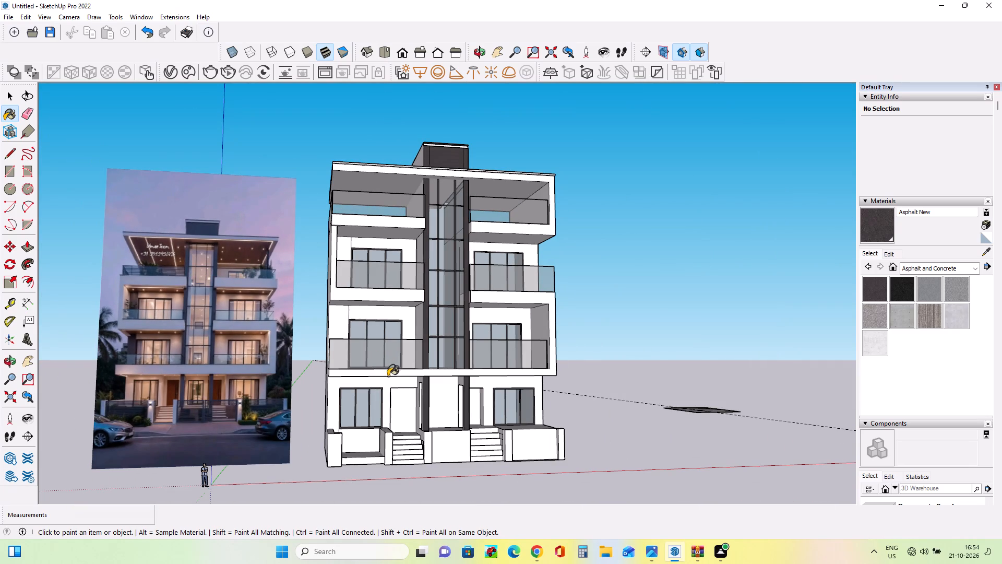
pyautogui.scroll(4, 383, 381)
pyautogui.moveTo(433, 394); pyautogui.dragTo(404, 422, button='middle')
pyautogui.scroll(-3, 404, 422)
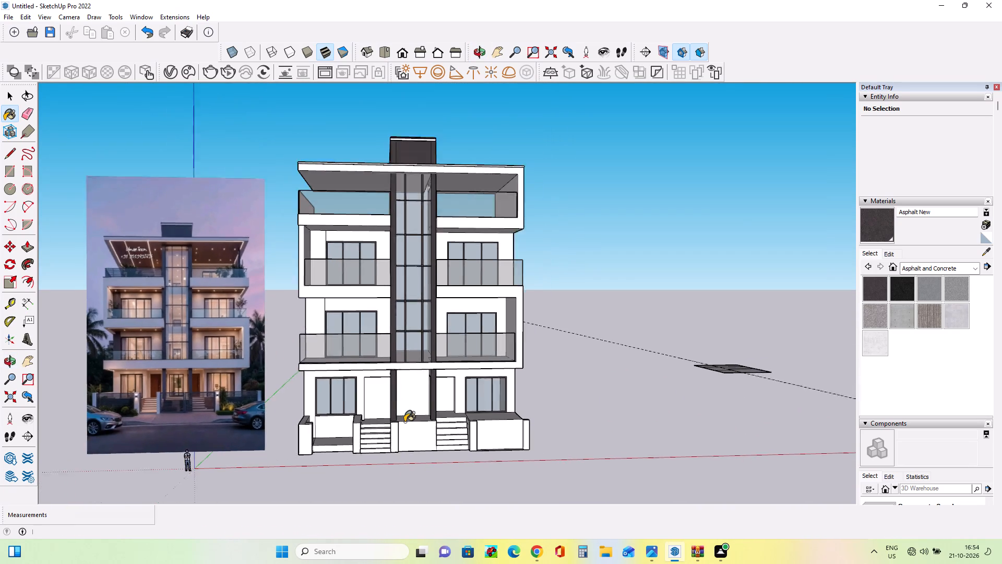
pyautogui.scroll(-1, 404, 422)
# Import the DOOR12 model from the Downloads folder as a component.
pyautogui.click(7, 17)
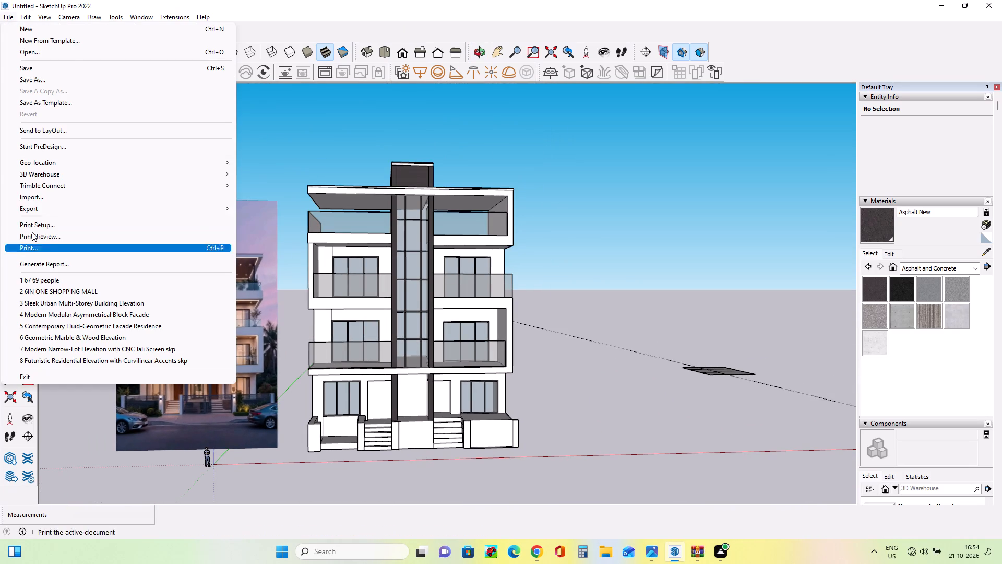
pyautogui.click(54, 196)
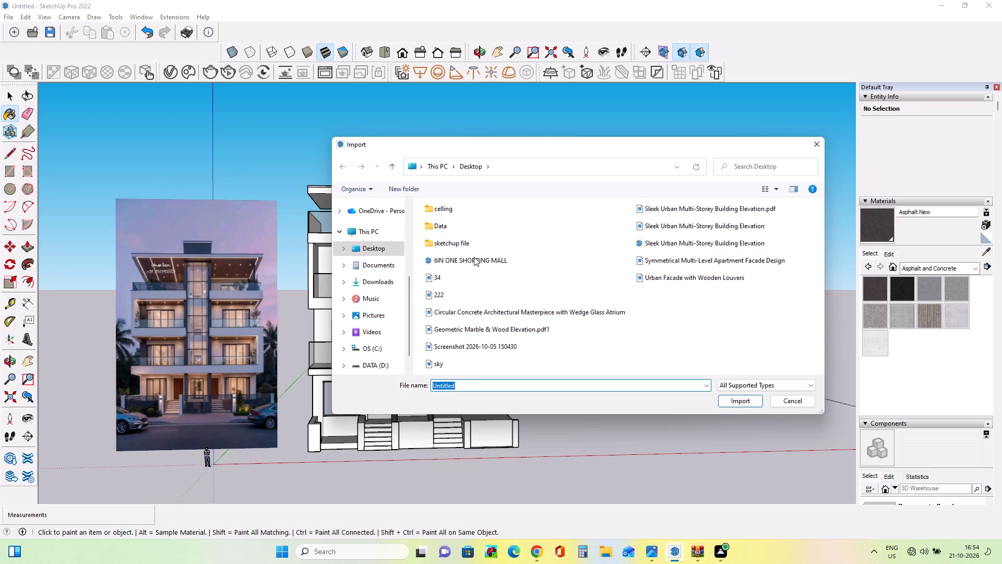
pyautogui.click(374, 285)
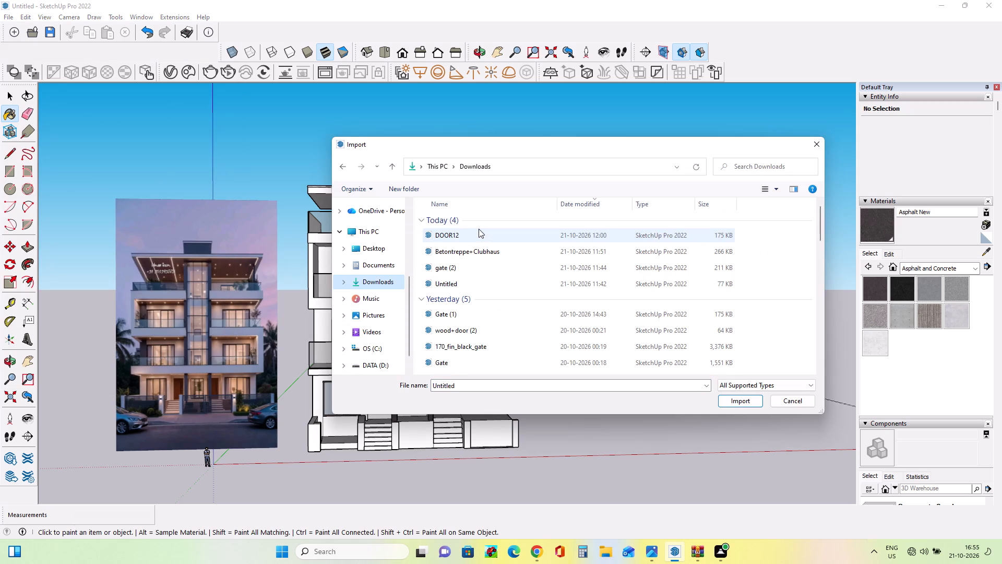
pyautogui.click(493, 235)
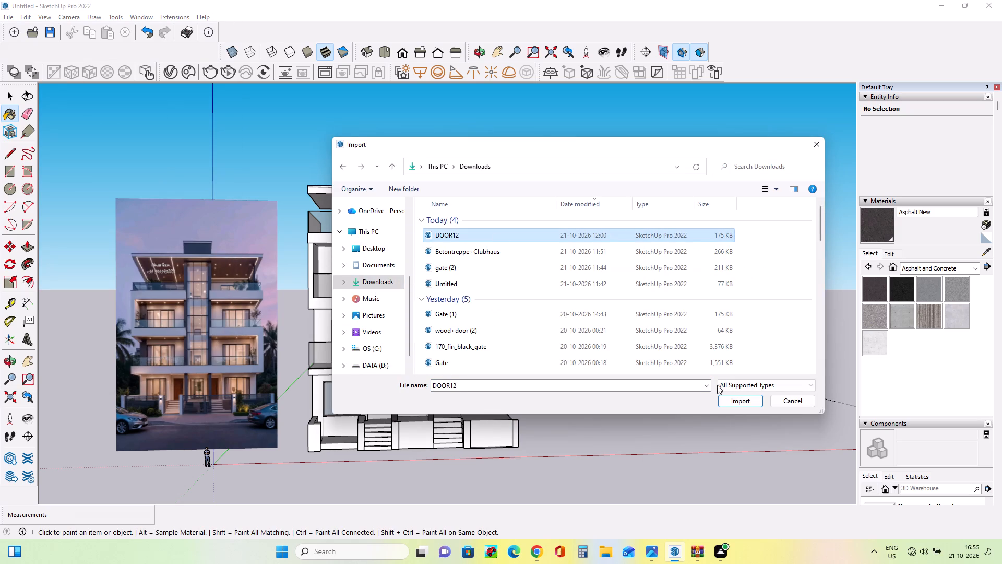
pyautogui.click(735, 397)
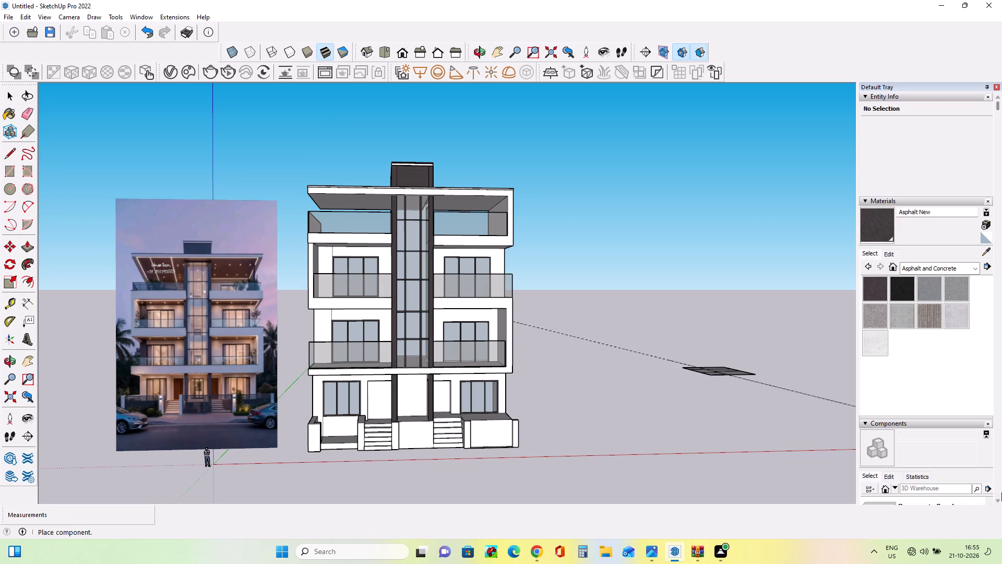
# Place the DOOR12 component on the entrance landing between the two ground-floor columns.
pyautogui.scroll(10, 364, 398)
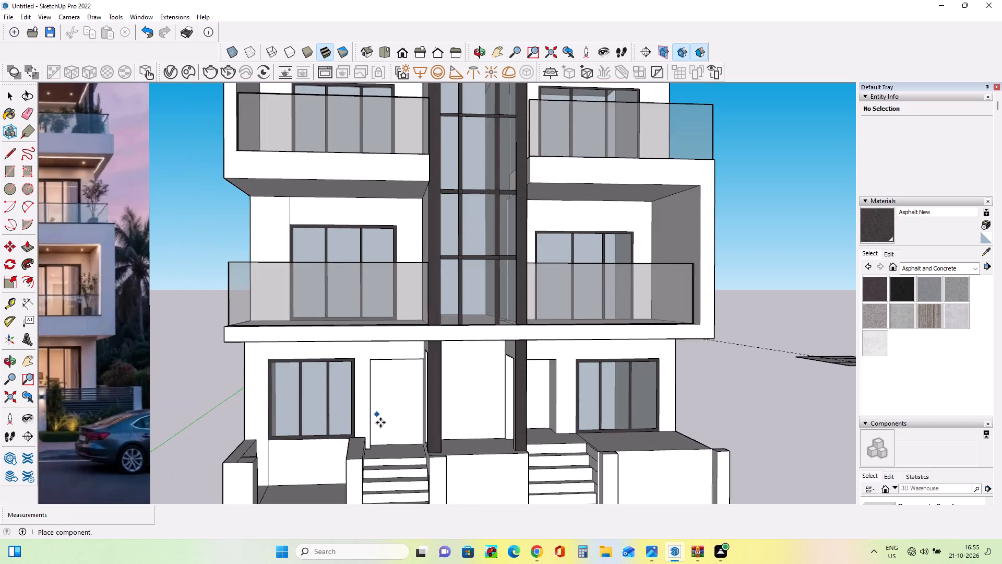
pyautogui.scroll(2, 380, 422)
pyautogui.moveTo(377, 476); pyautogui.dragTo(329, 507, button='middle')
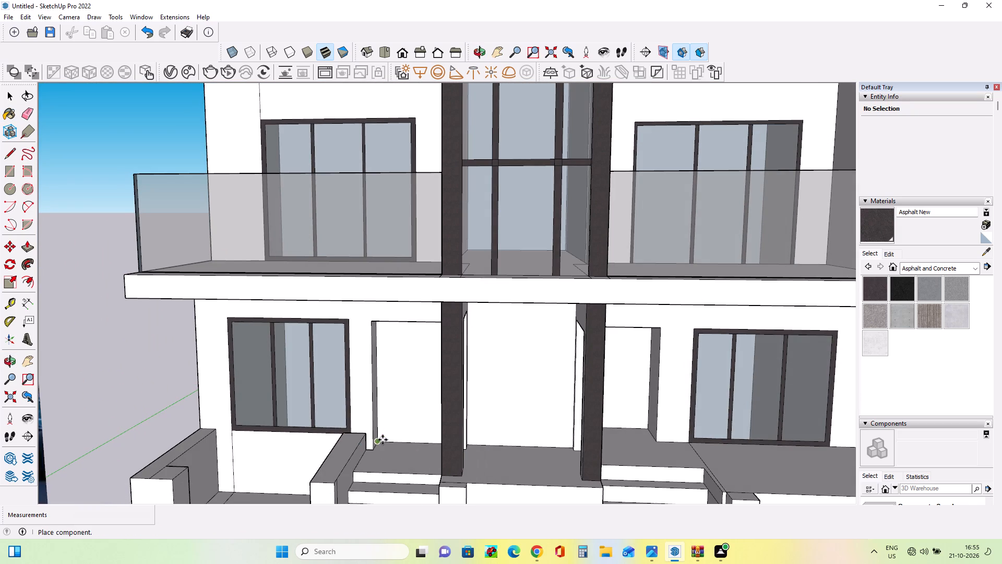
pyautogui.scroll(4, 388, 443)
pyautogui.scroll(-2, 483, 363)
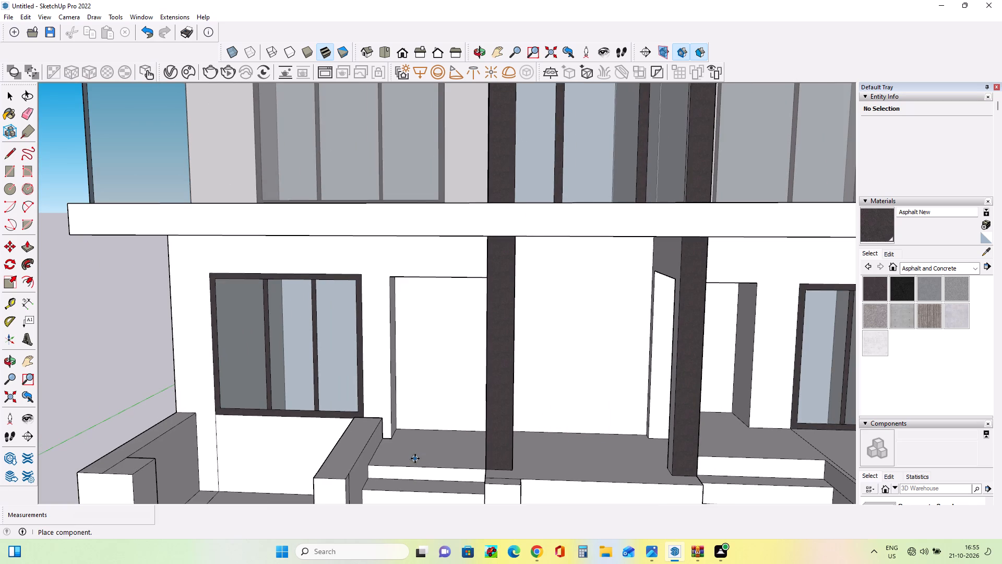
pyautogui.click(414, 465)
# Move the door into the right ground-floor entrance recess, with its base against the recess's right jamb.
pyautogui.scroll(3, 600, 422)
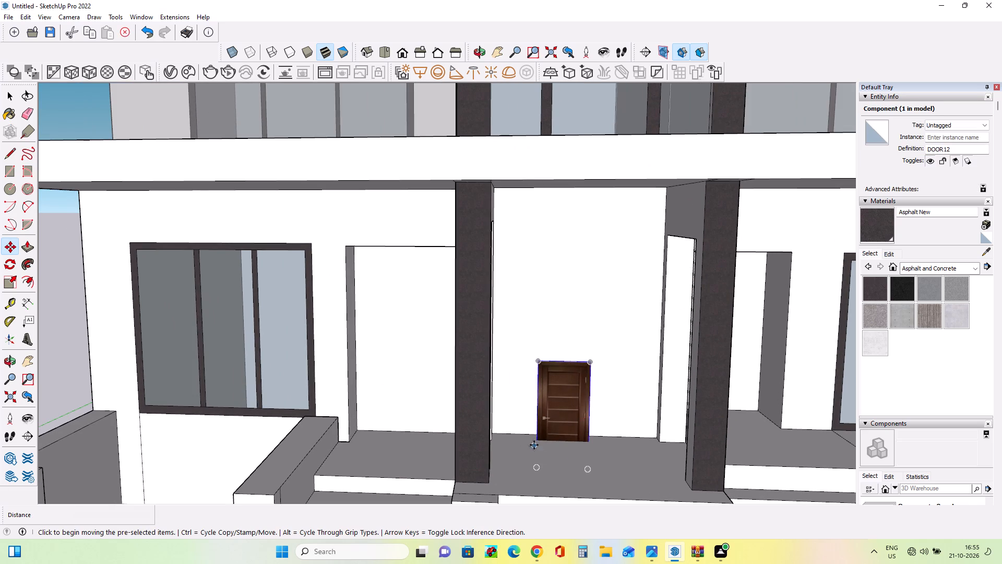
pyautogui.click(535, 441)
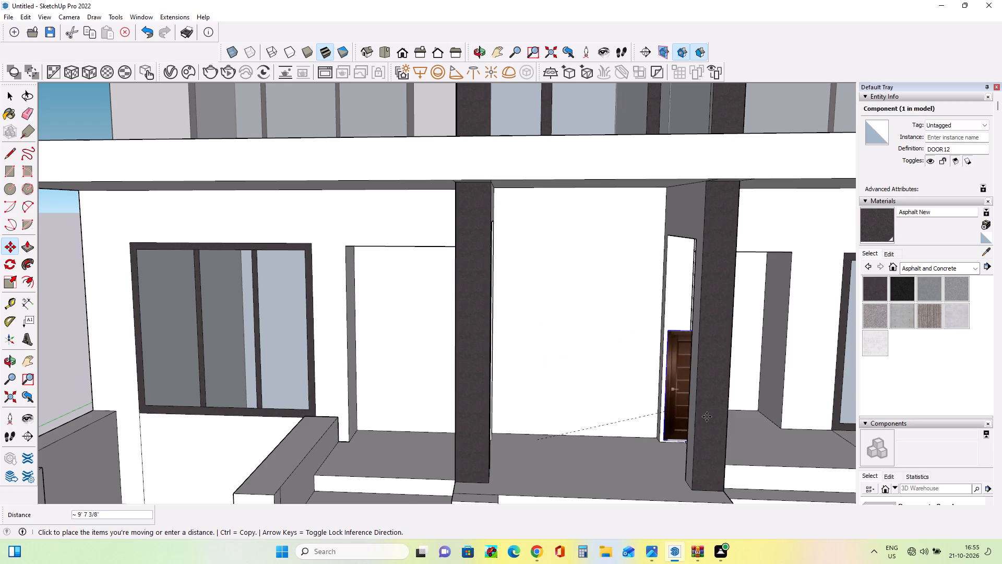
pyautogui.moveTo(760, 418); pyautogui.dragTo(633, 396, button='middle')
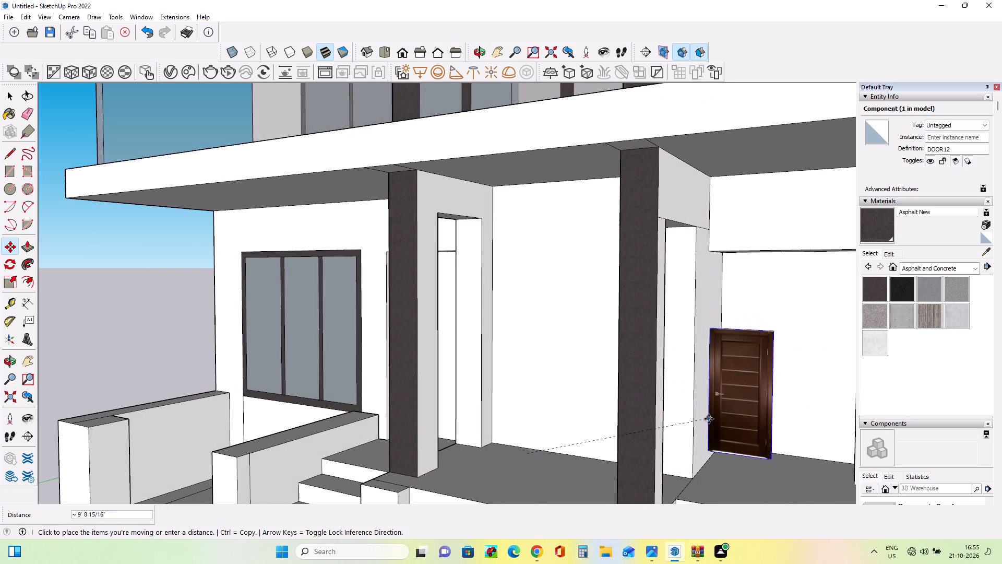
pyautogui.click(709, 419)
pyautogui.scroll(-6, 363, 408)
pyautogui.moveTo(410, 425); pyautogui.dragTo(544, 458, button='middle')
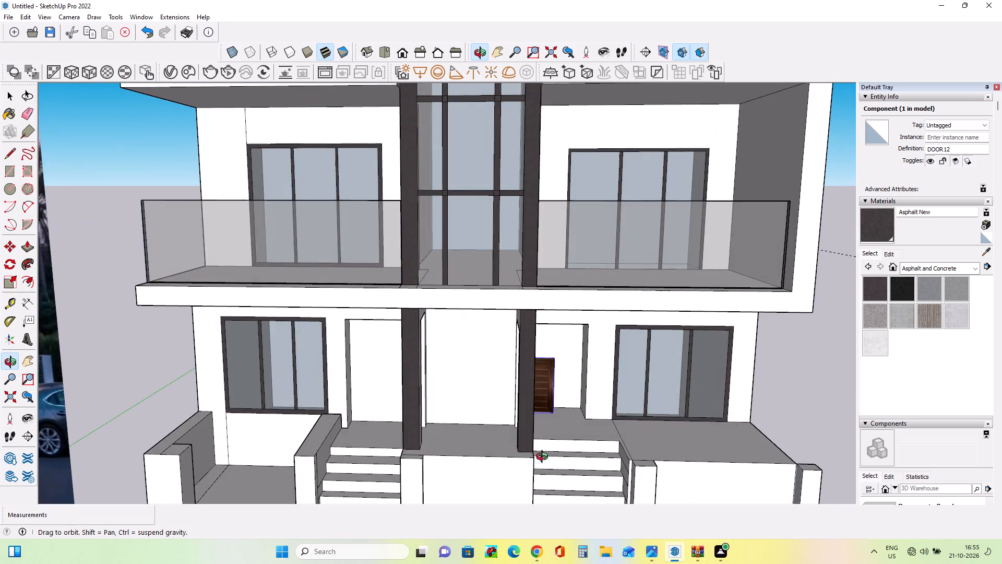
pyautogui.moveTo(544, 458); pyautogui.dragTo(545, 459, button='middle')
pyautogui.scroll(9, 569, 399)
pyautogui.click(528, 436)
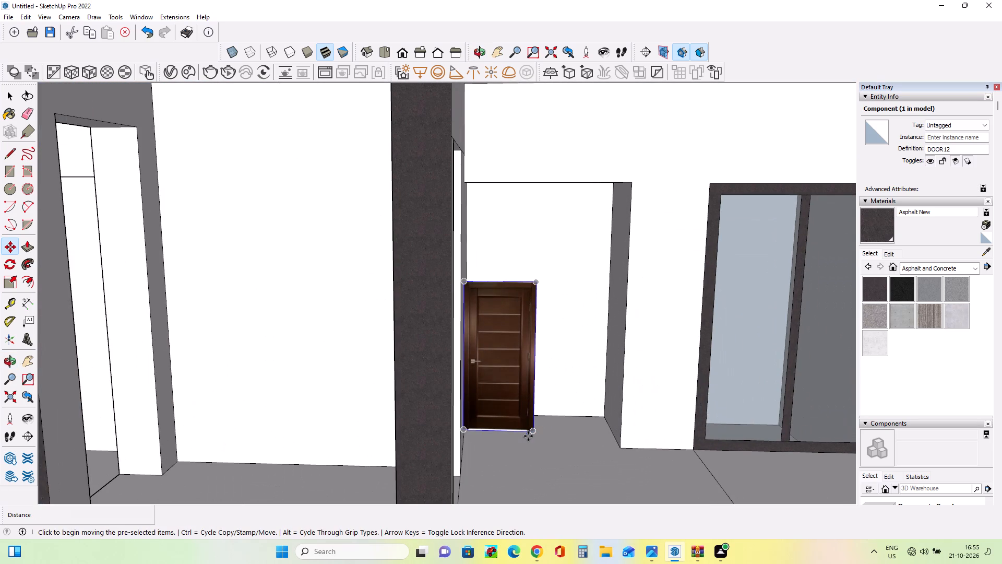
pyautogui.click(603, 425)
# Scale the door up from its upper-left corner to reach the top of the right entrance recess.
pyautogui.moveTo(527, 434); pyautogui.dragTo(544, 449, button='middle')
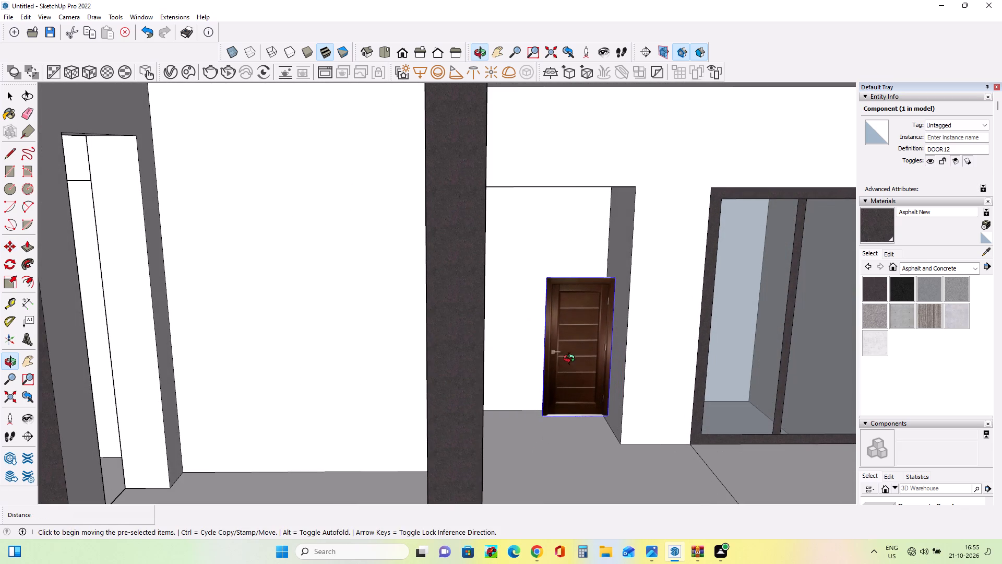
pyautogui.click(16, 286)
pyautogui.moveTo(626, 355); pyautogui.dragTo(563, 361, button='middle')
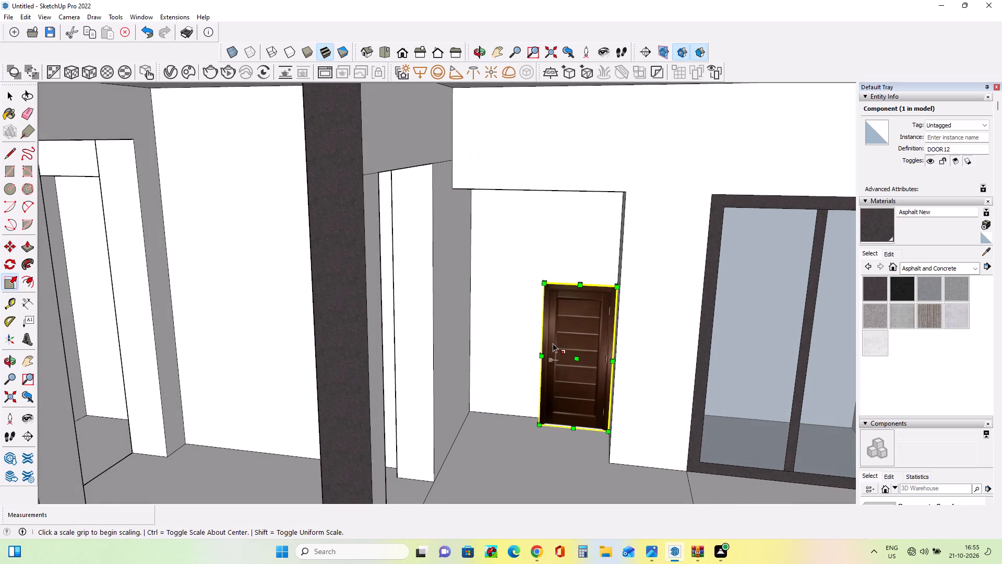
pyautogui.moveTo(542, 282); pyautogui.dragTo(448, 217)
pyautogui.moveTo(506, 195); pyautogui.dragTo(486, 209)
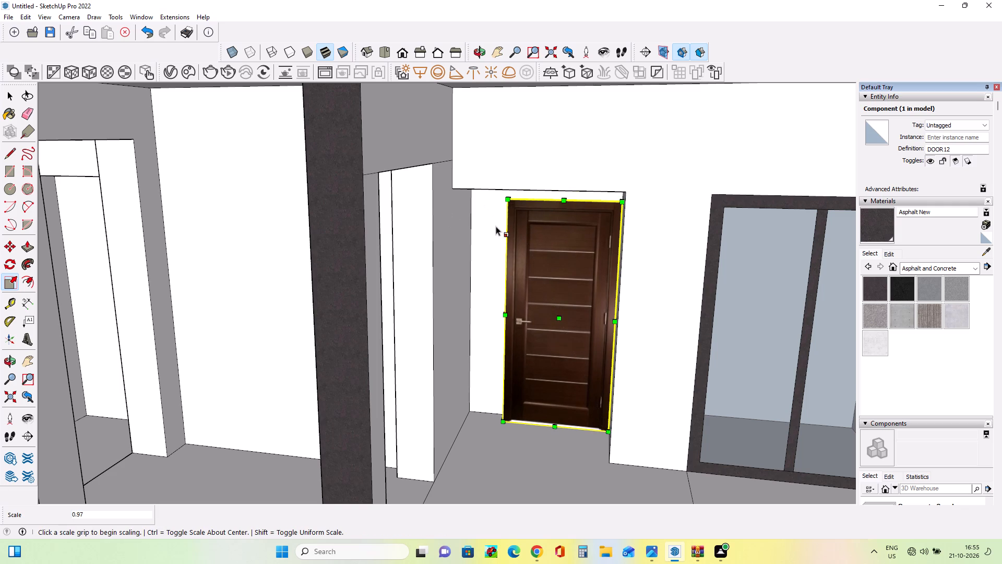
pyautogui.moveTo(492, 326); pyautogui.dragTo(540, 320, button='middle')
pyautogui.scroll(2, 504, 326)
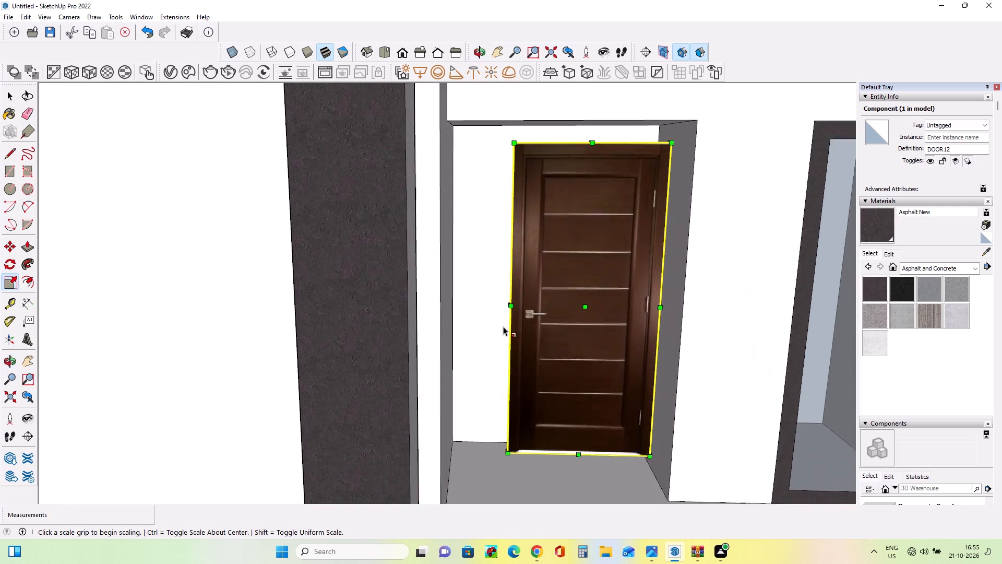
pyautogui.scroll(5, 503, 326)
pyautogui.scroll(-4, 509, 328)
pyautogui.moveTo(515, 130); pyautogui.dragTo(490, 121)
# Stretch the door's width along the red axis by a factor of about 1.30 to fill the recess.
pyautogui.scroll(3, 538, 374)
pyautogui.moveTo(621, 389); pyautogui.dragTo(599, 377, button='middle')
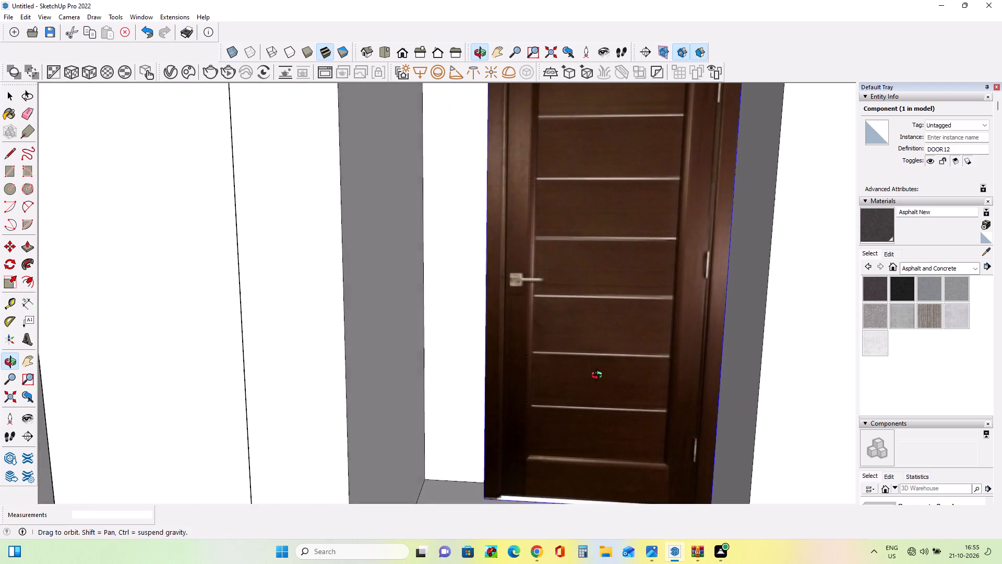
pyautogui.moveTo(599, 377); pyautogui.dragTo(615, 375, button='middle')
pyautogui.scroll(-1, 611, 375)
pyautogui.scroll(7, 453, 265)
pyautogui.moveTo(551, 307); pyautogui.dragTo(603, 332, button='middle')
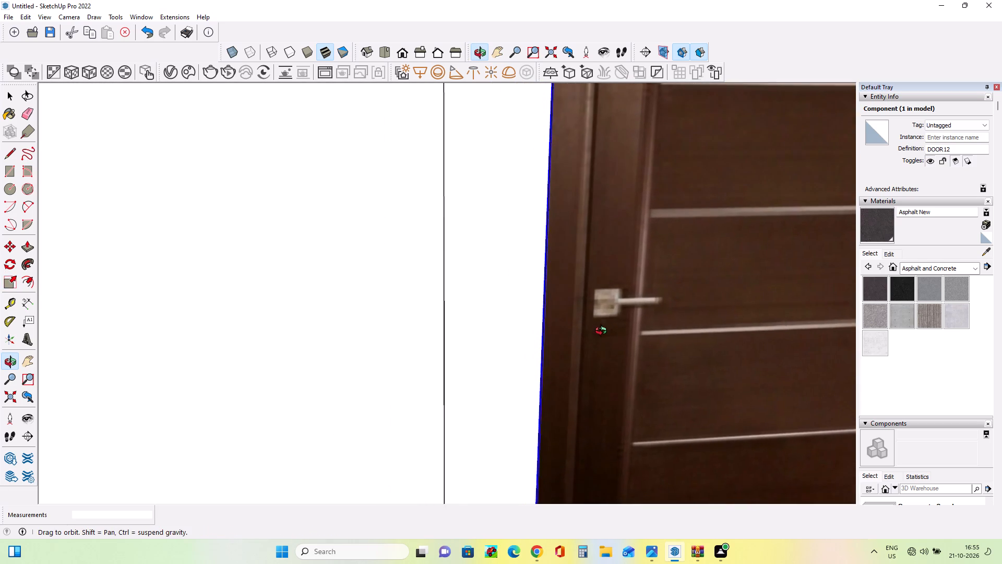
pyautogui.moveTo(603, 332); pyautogui.dragTo(603, 344, button='middle')
pyautogui.scroll(6, 531, 267)
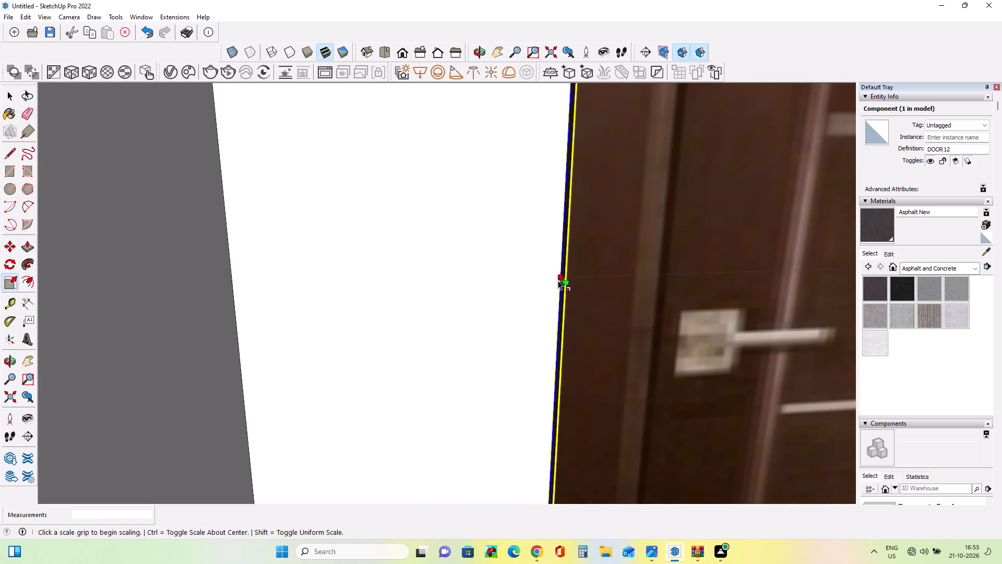
pyautogui.click(558, 281)
pyautogui.scroll(-5, 330, 292)
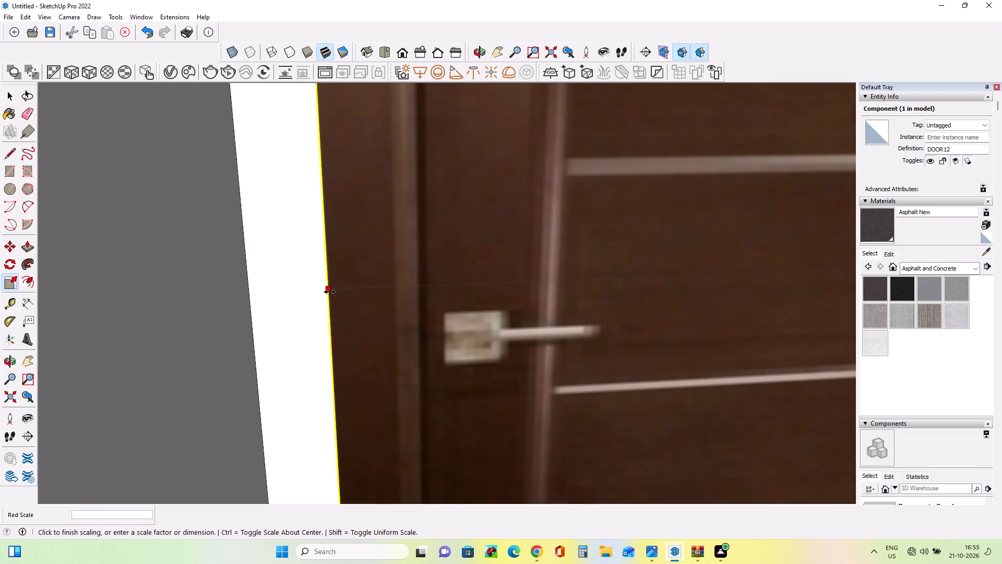
pyautogui.scroll(-5, 330, 292)
pyautogui.click(269, 296)
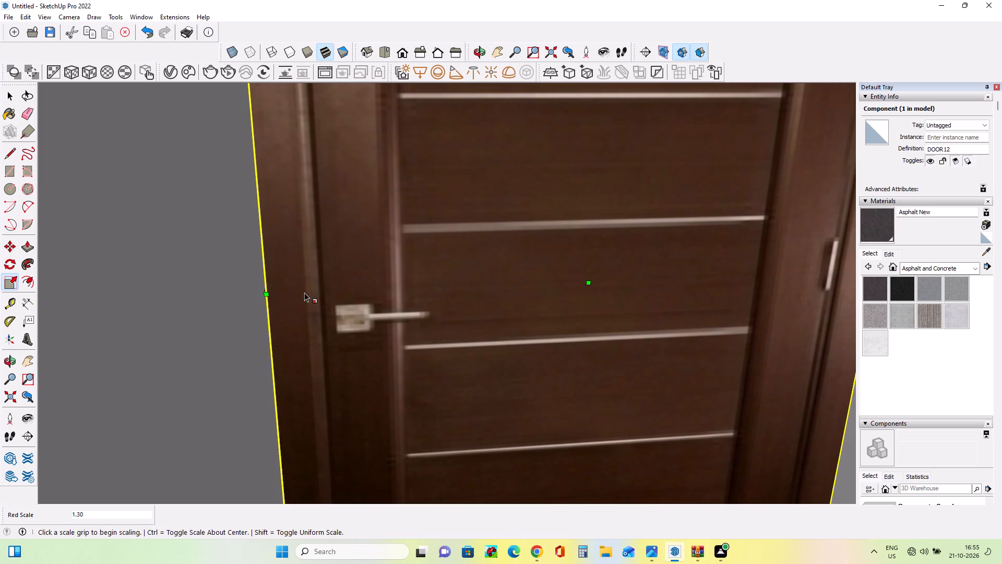
# Copy the door from the right entrance recess into the left ground-floor entrance recess.
pyautogui.scroll(-17, 304, 292)
pyautogui.moveTo(413, 342); pyautogui.dragTo(405, 253, button='middle')
pyautogui.scroll(-8, 405, 255)
pyautogui.scroll(-5, 430, 323)
pyautogui.moveTo(474, 337); pyautogui.dragTo(479, 395, button='middle')
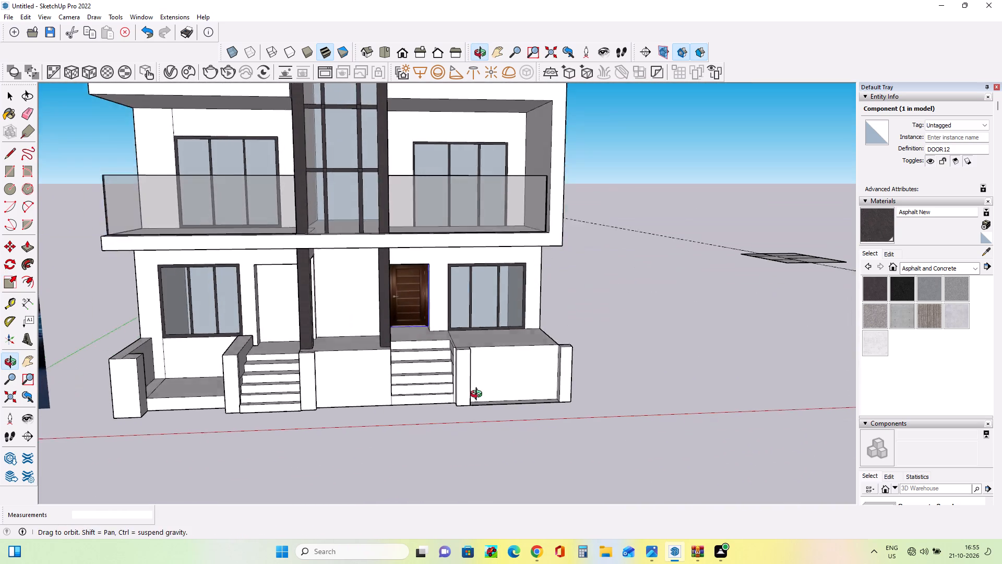
pyautogui.moveTo(479, 395); pyautogui.dragTo(478, 395, button='middle')
pyautogui.scroll(2, 413, 337)
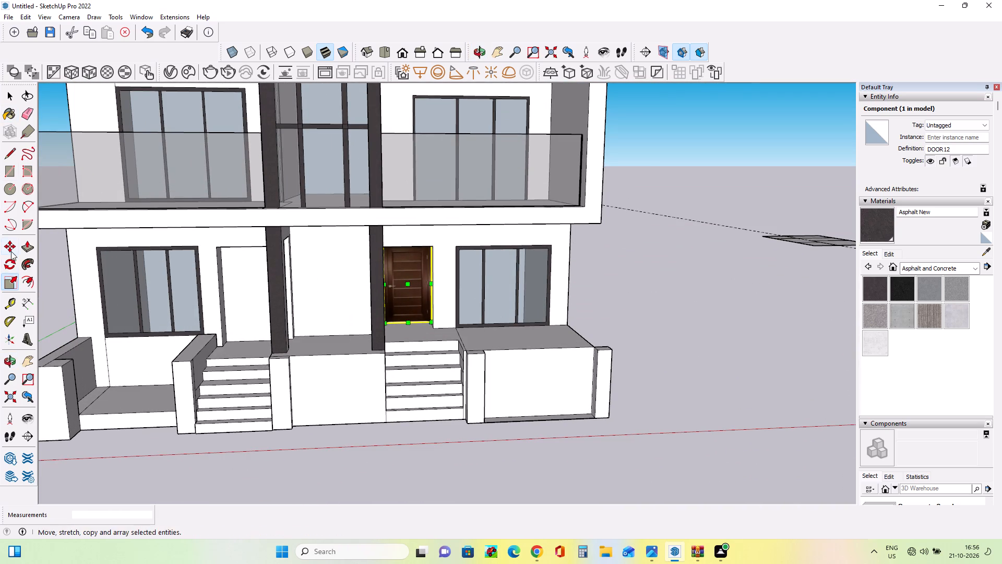
pyautogui.click(10, 250)
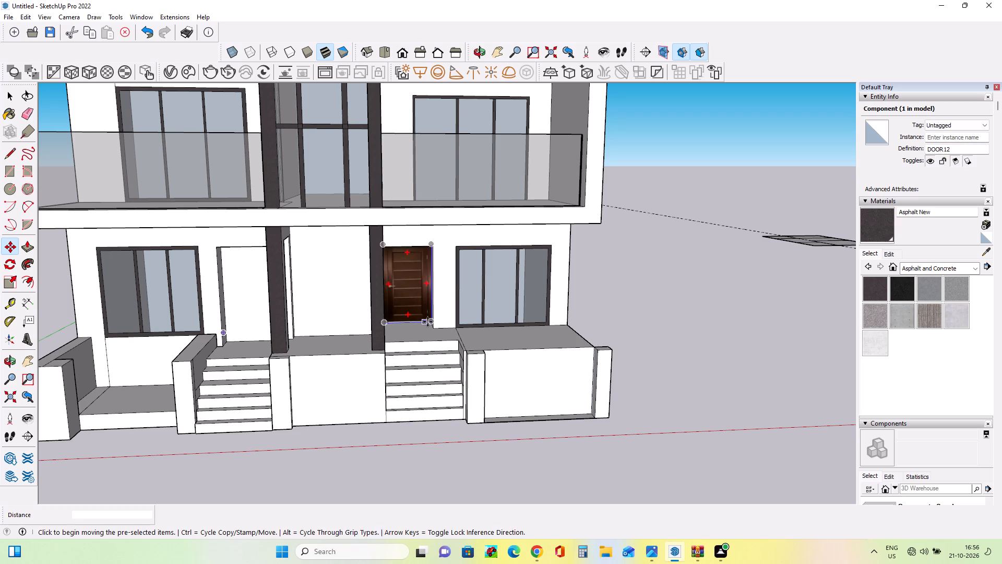
pyautogui.click(430, 322)
pyautogui.moveTo(266, 347); pyautogui.dragTo(311, 328, button='middle')
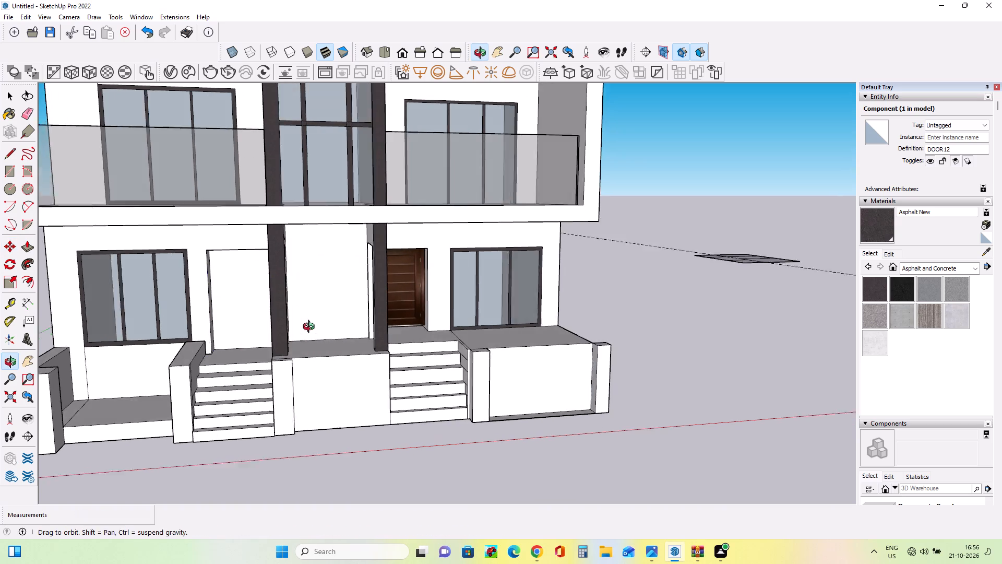
pyautogui.moveTo(311, 328); pyautogui.dragTo(327, 321, button='middle')
pyautogui.click(270, 356)
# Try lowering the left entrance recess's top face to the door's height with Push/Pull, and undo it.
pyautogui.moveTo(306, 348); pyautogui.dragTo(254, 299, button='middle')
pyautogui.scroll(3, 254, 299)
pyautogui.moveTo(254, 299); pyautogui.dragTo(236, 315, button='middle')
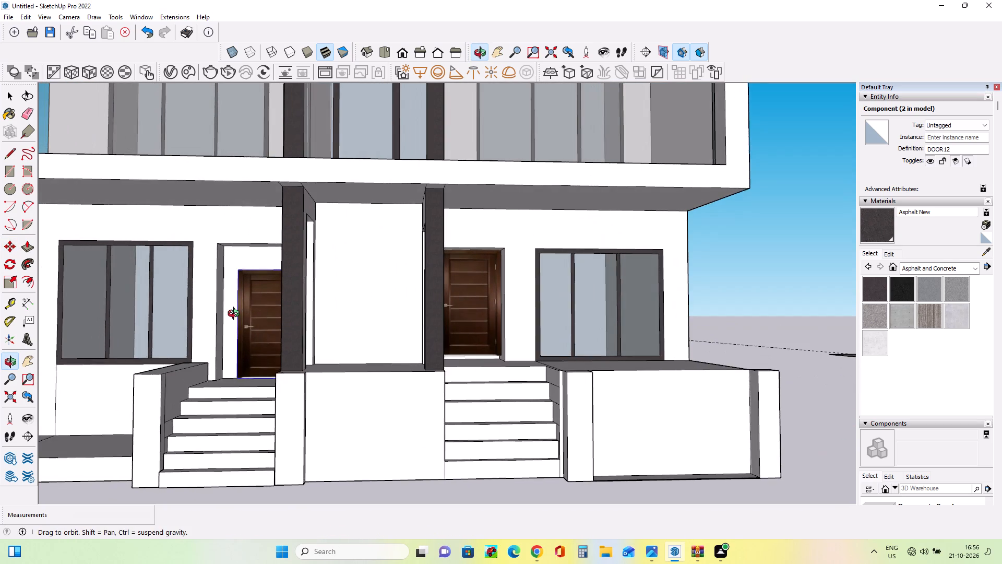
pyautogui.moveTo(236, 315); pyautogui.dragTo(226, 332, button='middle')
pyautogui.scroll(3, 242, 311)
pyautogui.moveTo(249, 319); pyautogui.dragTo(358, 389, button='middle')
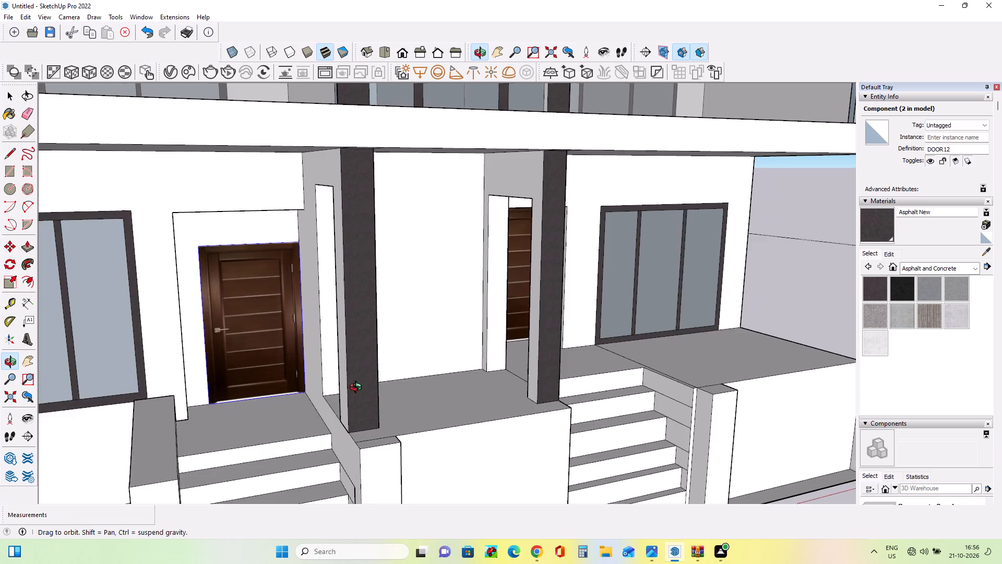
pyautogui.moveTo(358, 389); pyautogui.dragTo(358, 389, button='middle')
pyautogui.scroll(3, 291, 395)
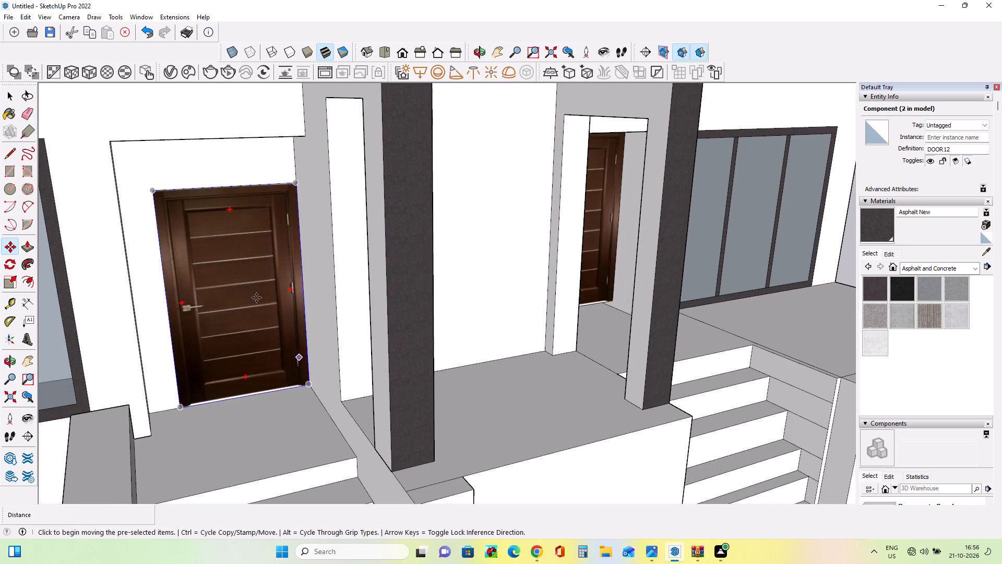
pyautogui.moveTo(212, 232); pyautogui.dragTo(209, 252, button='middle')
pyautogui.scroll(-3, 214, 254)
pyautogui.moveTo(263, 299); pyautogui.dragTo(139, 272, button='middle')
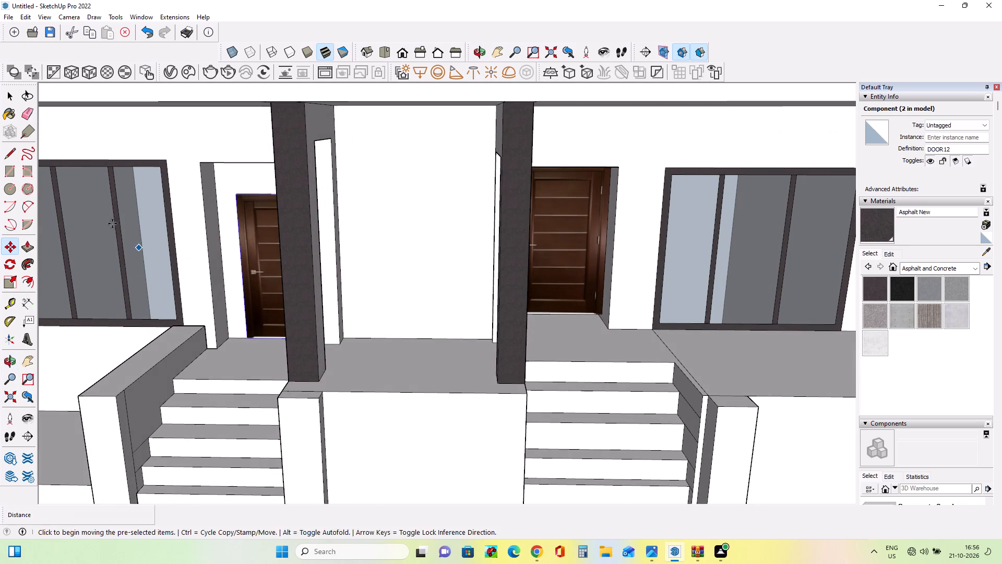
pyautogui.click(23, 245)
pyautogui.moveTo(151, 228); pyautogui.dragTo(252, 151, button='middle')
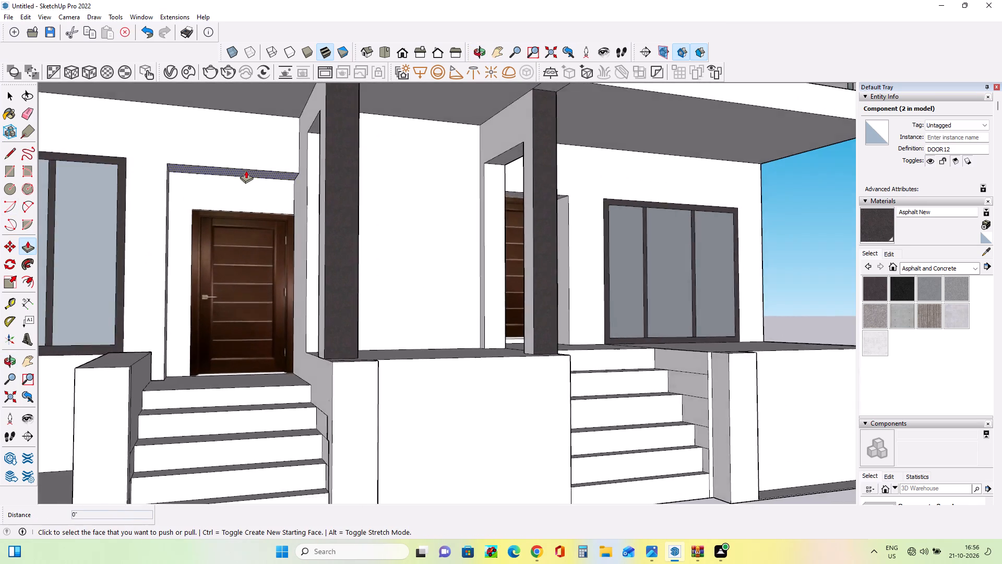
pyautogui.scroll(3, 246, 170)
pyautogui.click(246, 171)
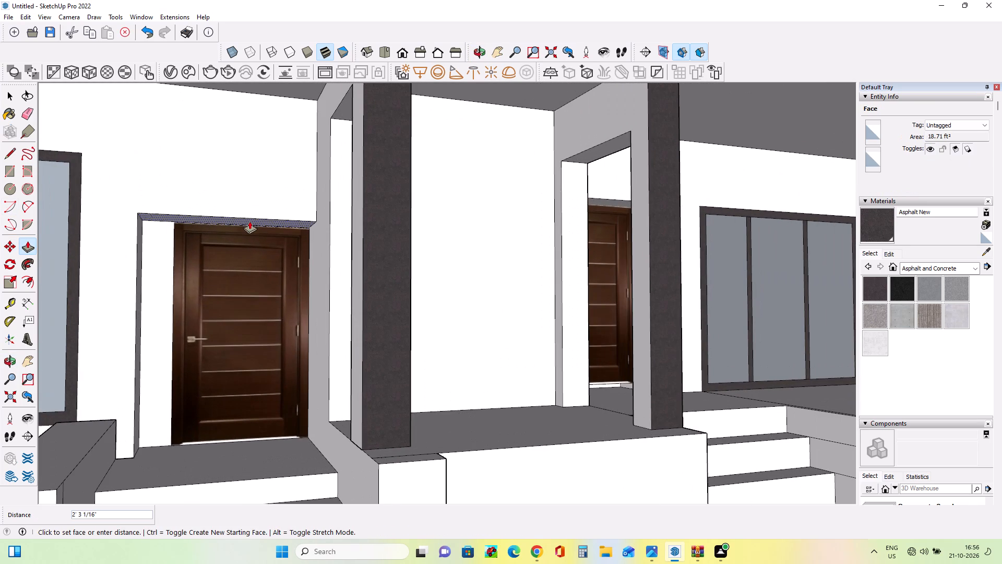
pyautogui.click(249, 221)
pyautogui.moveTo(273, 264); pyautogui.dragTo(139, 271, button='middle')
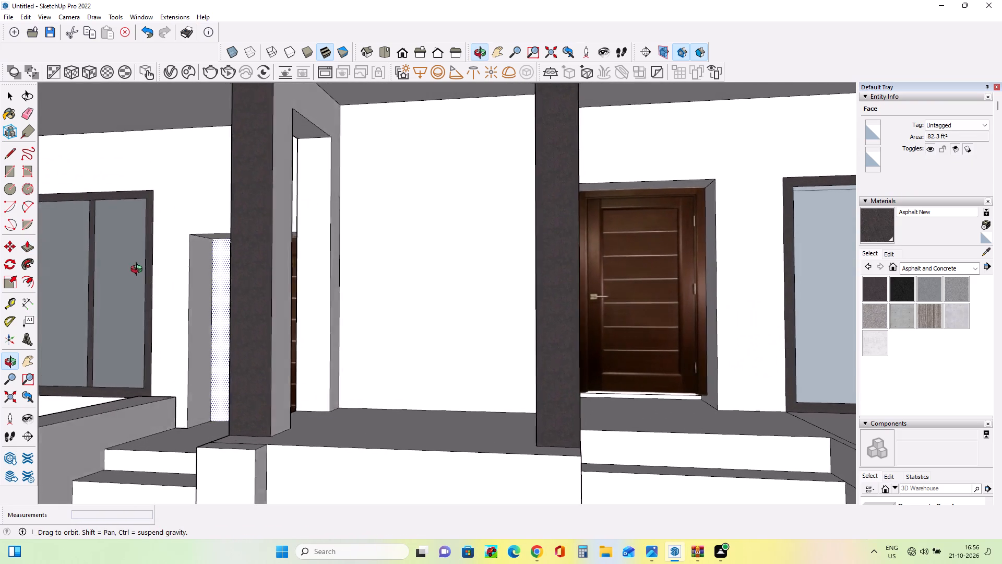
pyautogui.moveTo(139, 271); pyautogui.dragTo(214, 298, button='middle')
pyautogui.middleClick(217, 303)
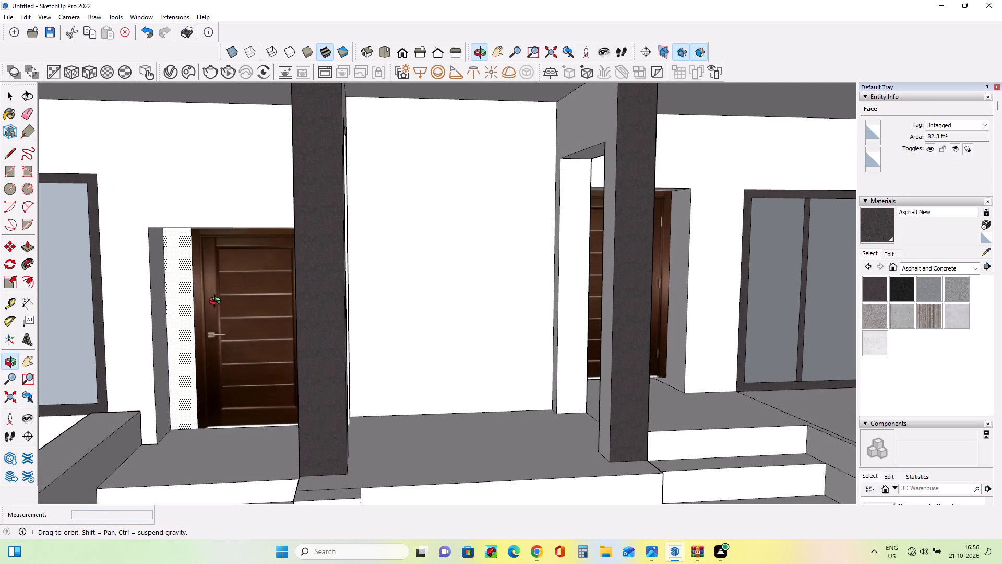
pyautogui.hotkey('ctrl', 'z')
# Push/Pull the left jamb of the left entrance recess 1' 4 15/16" inward to meet the door's edge.
pyautogui.moveTo(232, 296); pyautogui.dragTo(276, 271, button='middle')
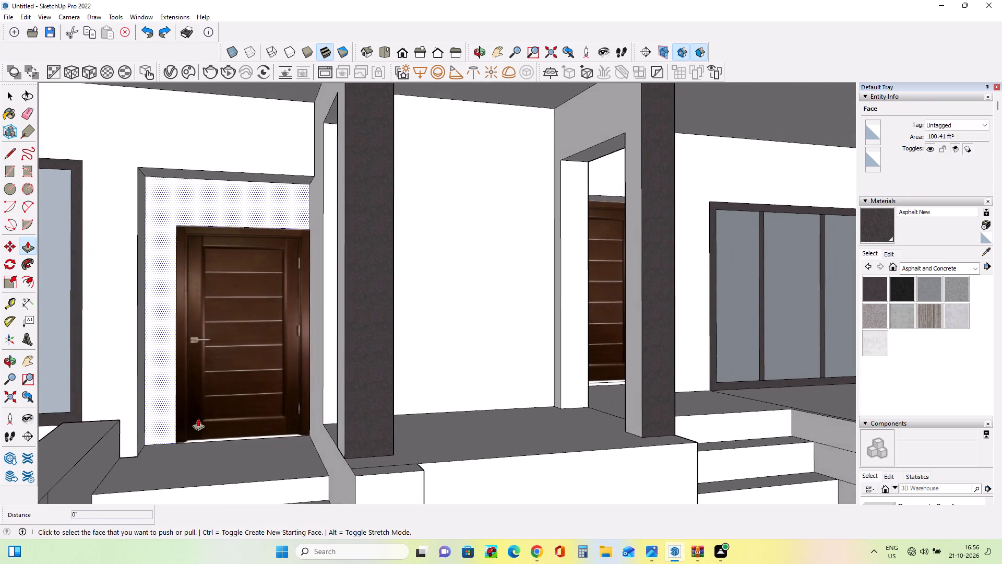
pyautogui.scroll(2, 197, 419)
pyautogui.scroll(-2, 203, 390)
pyautogui.moveTo(221, 356); pyautogui.dragTo(237, 373, button='middle')
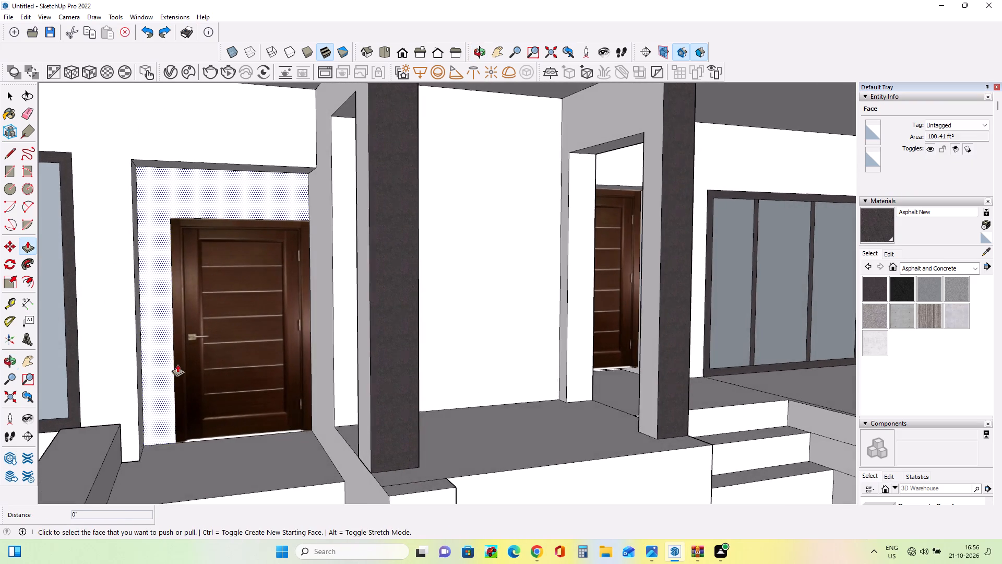
pyautogui.scroll(2, 162, 363)
pyautogui.moveTo(162, 372); pyautogui.dragTo(52, 387, button='middle')
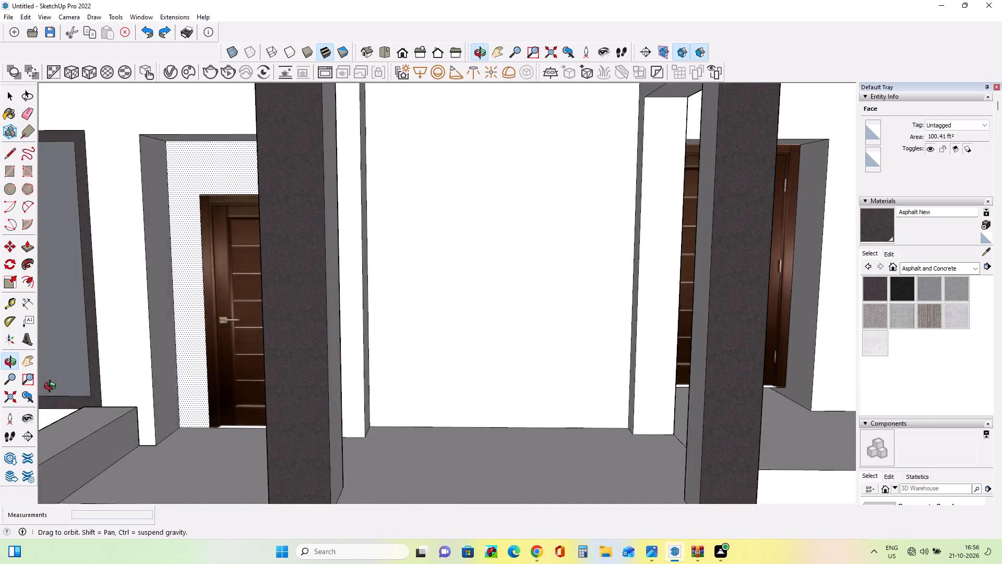
pyautogui.moveTo(52, 387); pyautogui.dragTo(52, 387, button='middle')
pyautogui.click(171, 378)
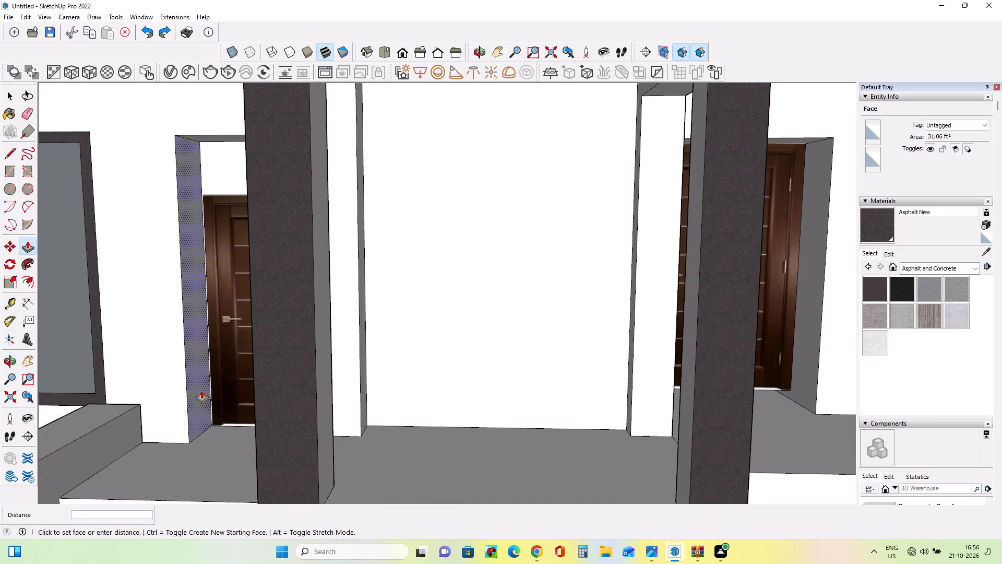
pyautogui.click(201, 390)
pyautogui.scroll(-6, 131, 368)
pyautogui.scroll(1, 142, 368)
pyautogui.moveTo(142, 368); pyautogui.dragTo(266, 370, button='middle')
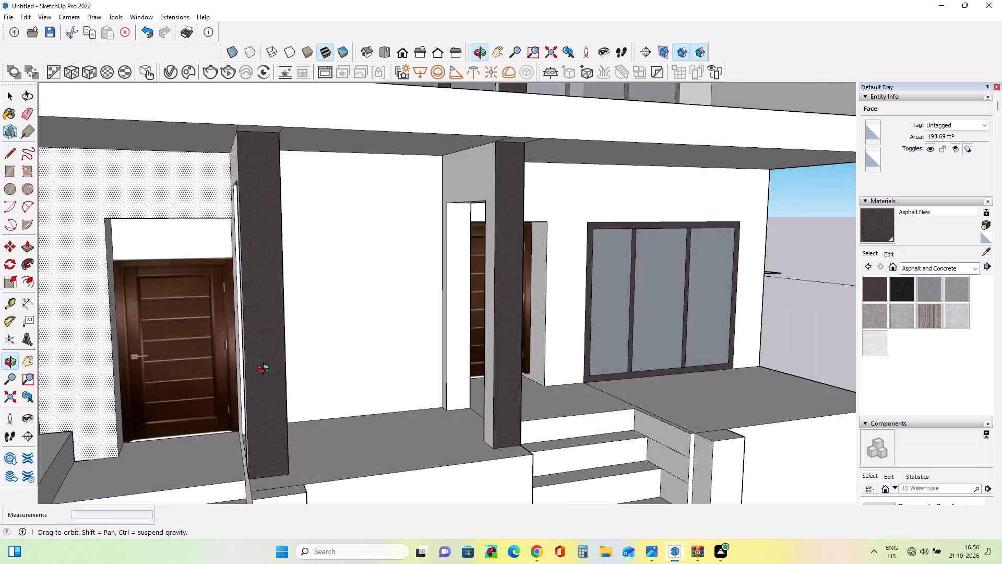
pyautogui.moveTo(266, 370); pyautogui.dragTo(266, 372, button='middle')
pyautogui.scroll(-1, 261, 371)
pyautogui.moveTo(180, 272); pyautogui.dragTo(191, 297, button='middle')
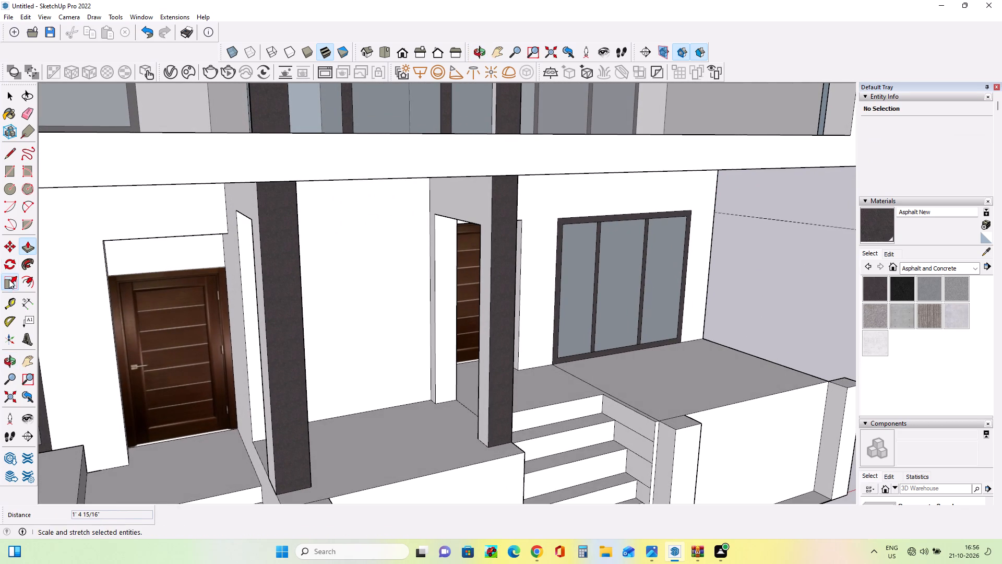
# Scale the door in the left ground-floor entrance recess uniformly by a factor of about 1.19 to reach the recess's top.
pyautogui.click(9, 279)
pyautogui.click(192, 313)
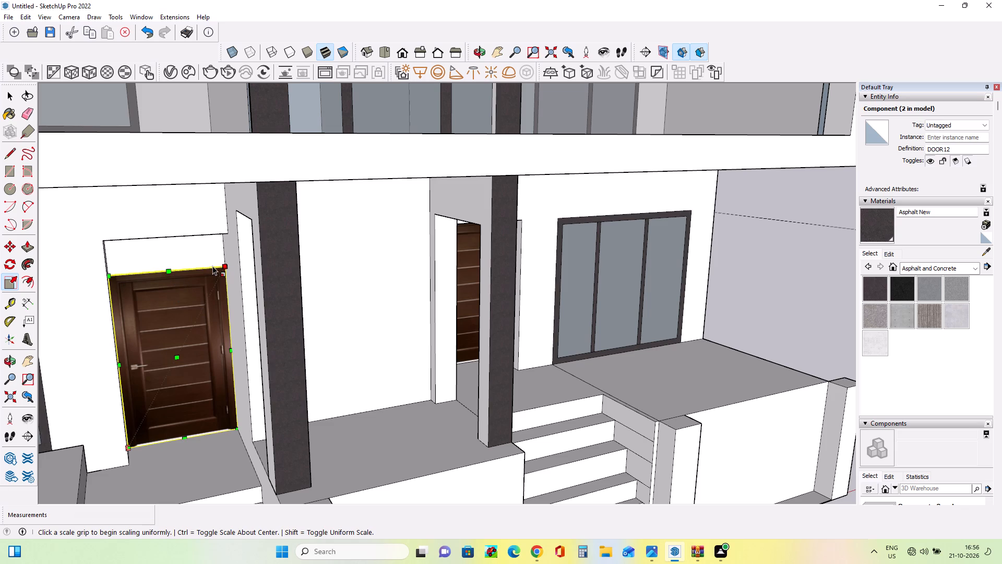
pyautogui.moveTo(225, 265); pyautogui.dragTo(218, 222)
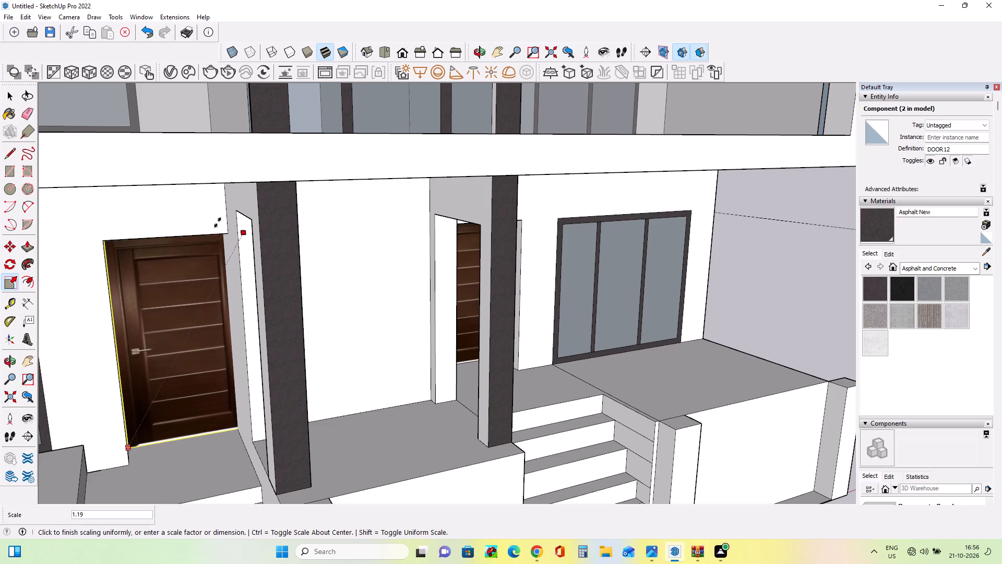
pyautogui.moveTo(218, 222); pyautogui.dragTo(217, 222)
# Inspect the enlarged door in its recess and compare the whole facade with the reference photo.
pyautogui.scroll(-3, 171, 299)
pyautogui.moveTo(211, 326); pyautogui.dragTo(151, 315, button='middle')
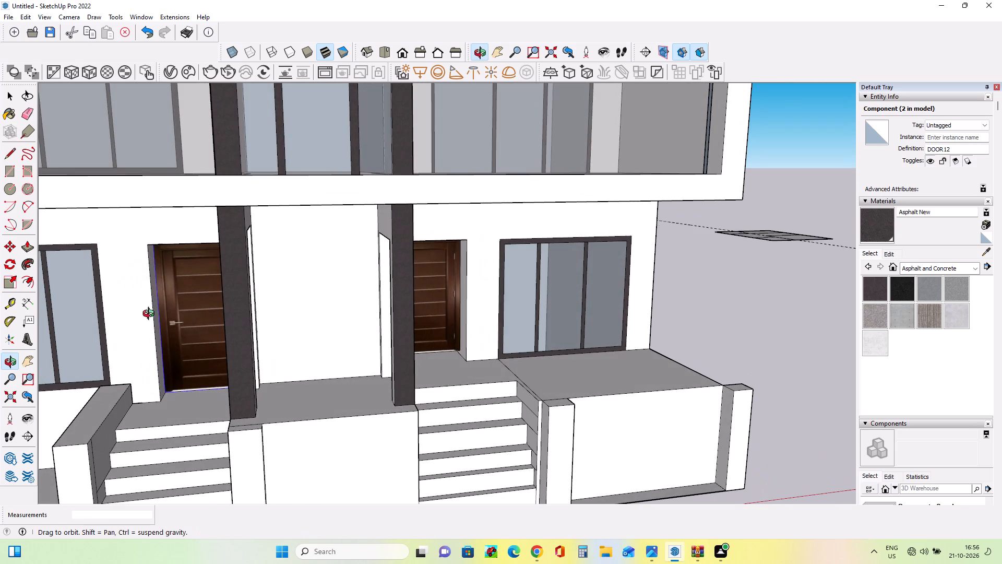
pyautogui.moveTo(151, 315); pyautogui.dragTo(152, 315, button='middle')
pyautogui.scroll(1, 208, 328)
pyautogui.moveTo(232, 326); pyautogui.dragTo(308, 323, button='middle')
pyautogui.scroll(-5, 187, 340)
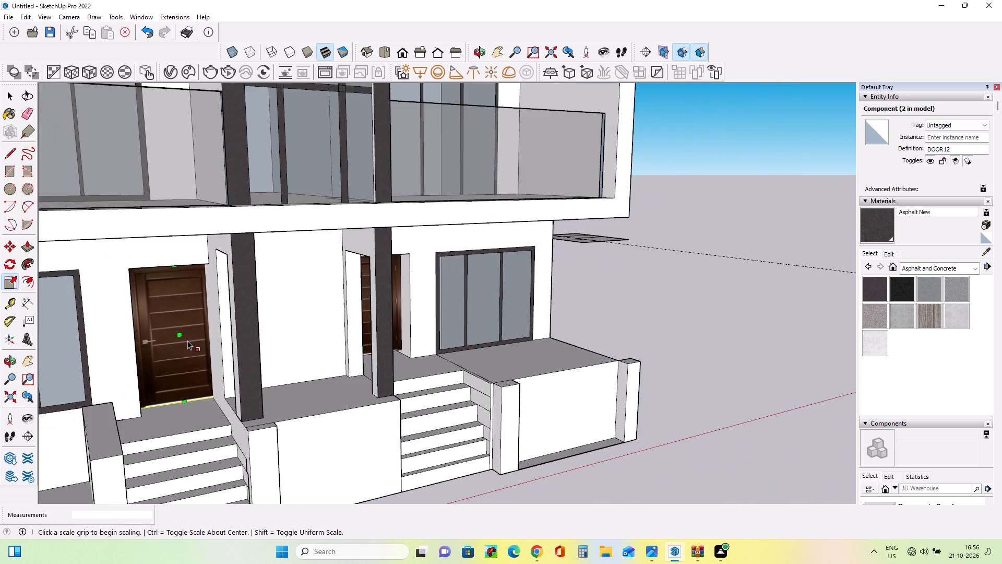
pyautogui.scroll(-2, 187, 340)
pyautogui.moveTo(313, 337); pyautogui.dragTo(250, 333, button='middle')
pyautogui.scroll(-7, 250, 333)
pyautogui.scroll(-4, 411, 352)
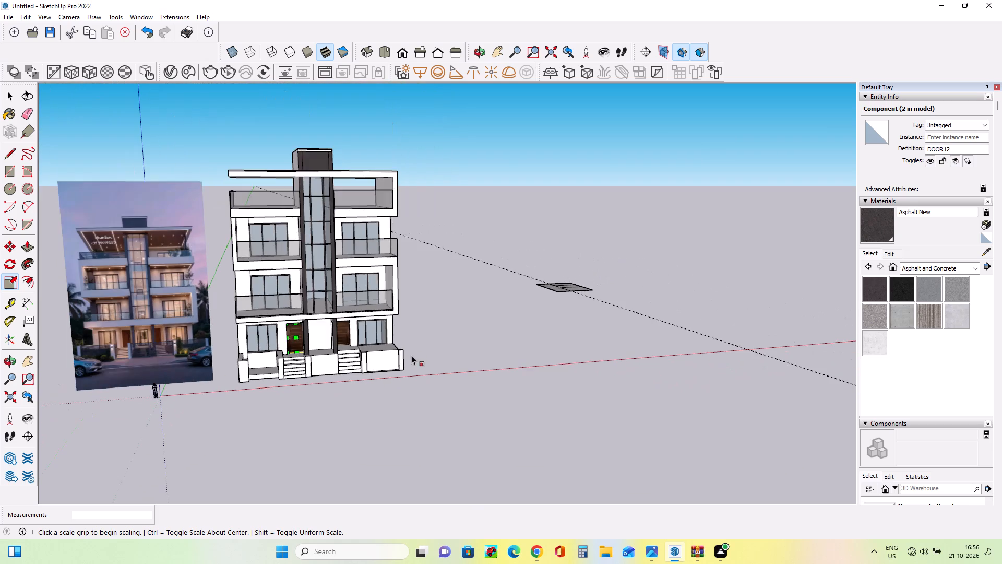
pyautogui.moveTo(432, 351); pyautogui.dragTo(401, 340, button='middle')
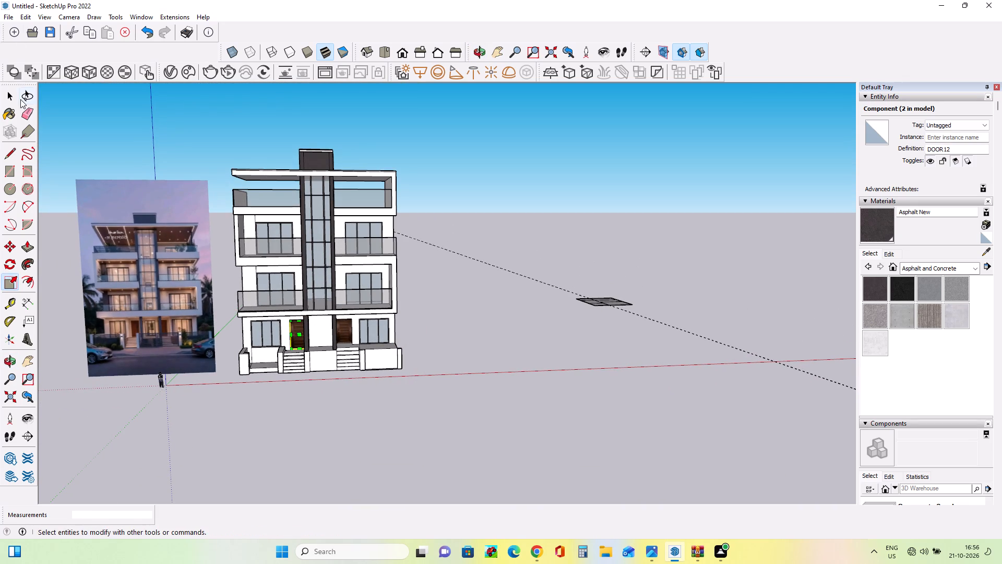
# Paint the underside of the overhanging roof slab with the Wood Floor Dark material.
pyautogui.click(9, 98)
pyautogui.click(126, 131)
pyautogui.click(919, 268)
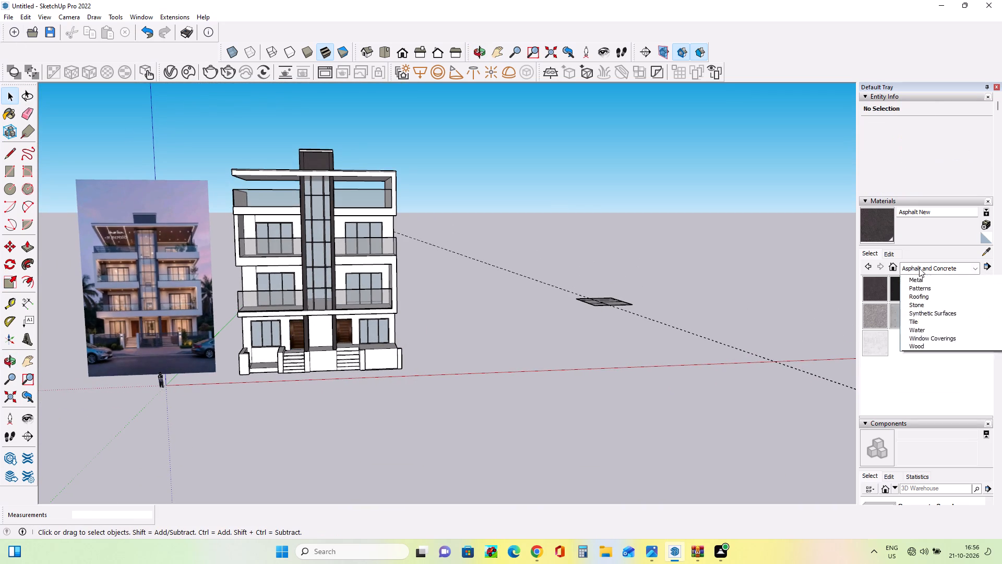
pyautogui.click(945, 406)
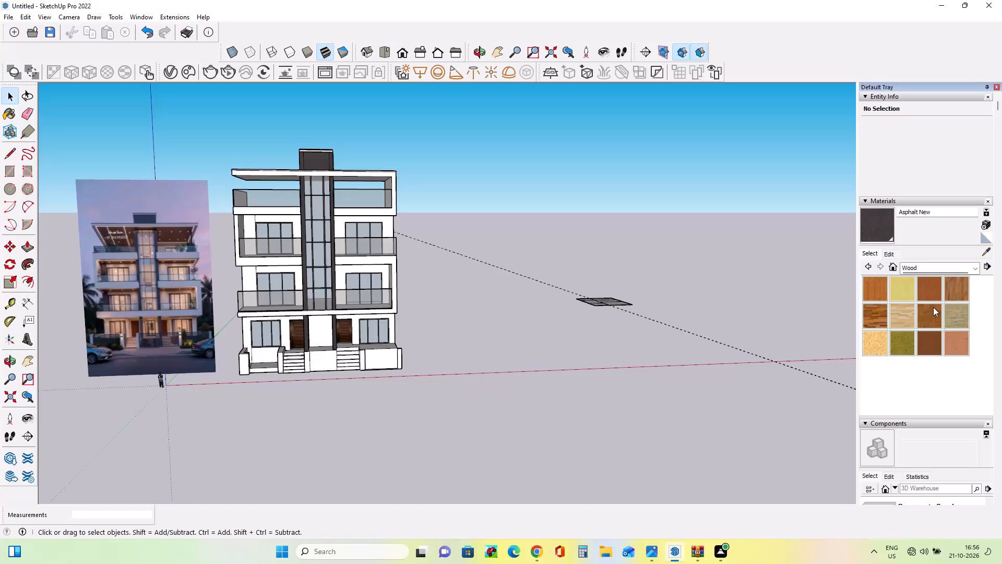
pyautogui.click(864, 317)
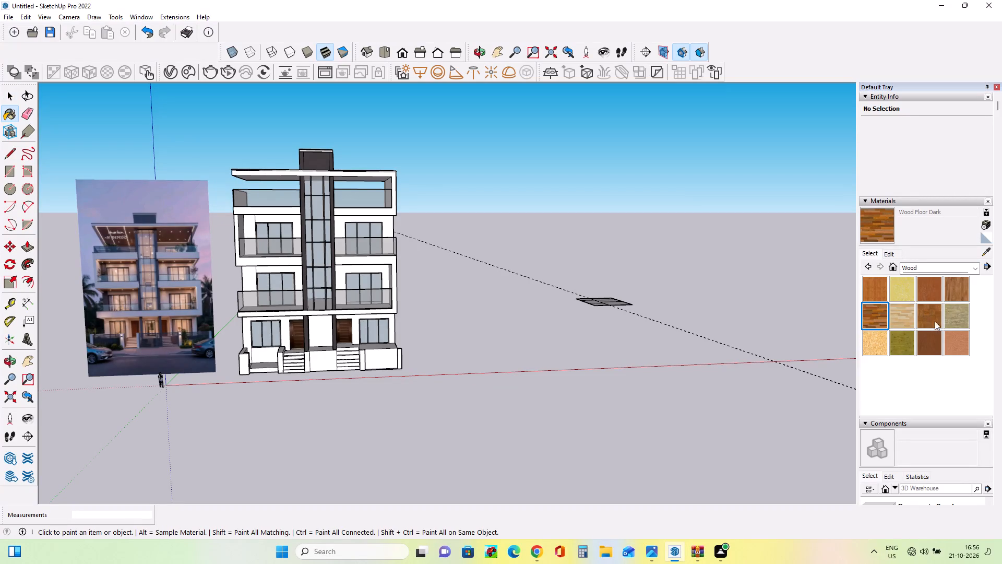
pyautogui.click(924, 320)
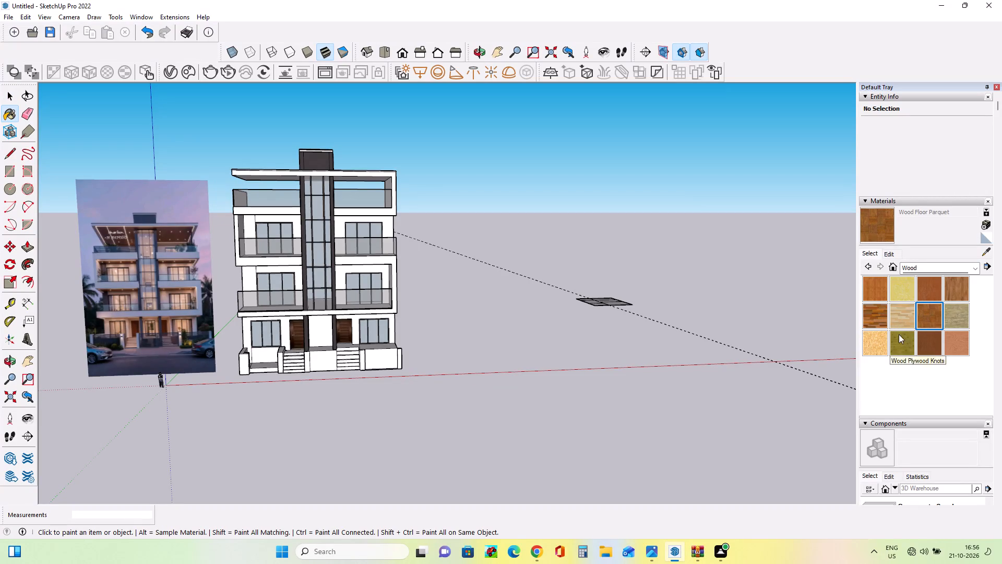
pyautogui.click(870, 322)
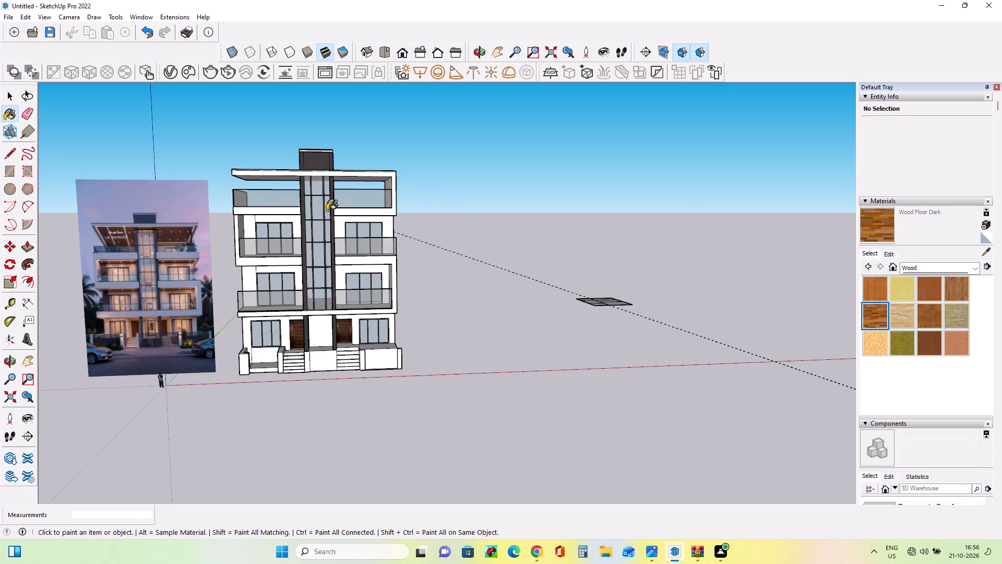
pyautogui.moveTo(327, 210); pyautogui.dragTo(342, 121, button='middle')
pyautogui.moveTo(341, 210); pyautogui.dragTo(354, 151, button='middle')
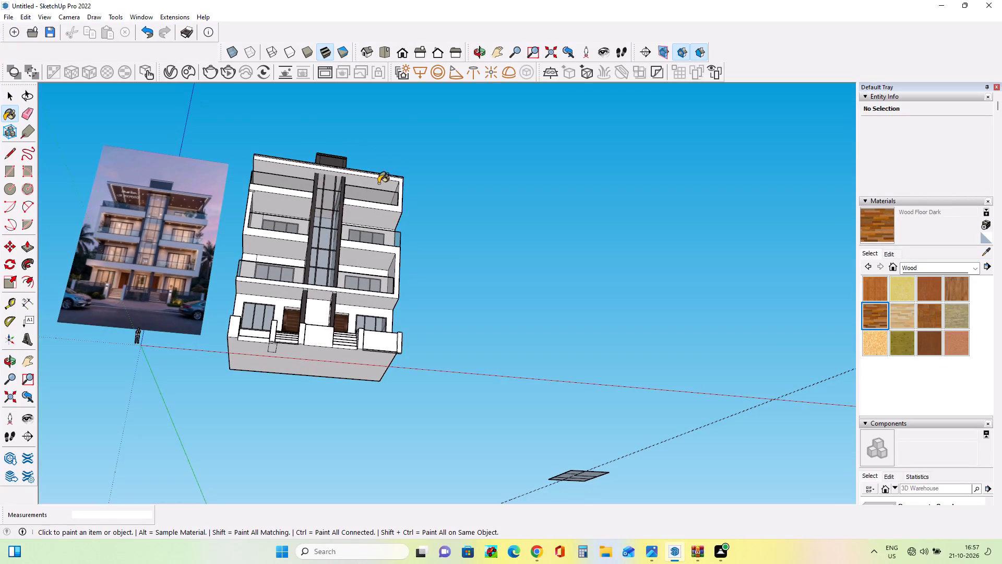
pyautogui.click(378, 183)
# Examine the wood-finished roof soffit from the front and compare the facade with the reference photo.
pyautogui.moveTo(368, 193); pyautogui.dragTo(312, 268, button='middle')
pyautogui.scroll(6, 290, 260)
pyautogui.moveTo(375, 269); pyautogui.dragTo(393, 297, button='middle')
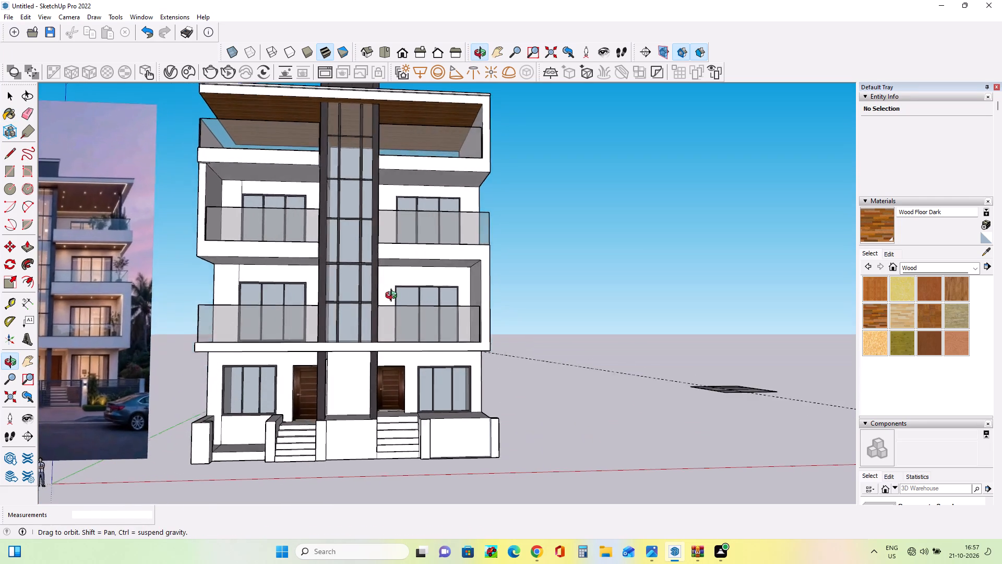
pyautogui.moveTo(393, 297); pyautogui.dragTo(402, 302, button='middle')
pyautogui.scroll(-3, 400, 301)
pyautogui.moveTo(437, 363); pyautogui.dragTo(440, 368, button='middle')
pyautogui.scroll(1, 350, 336)
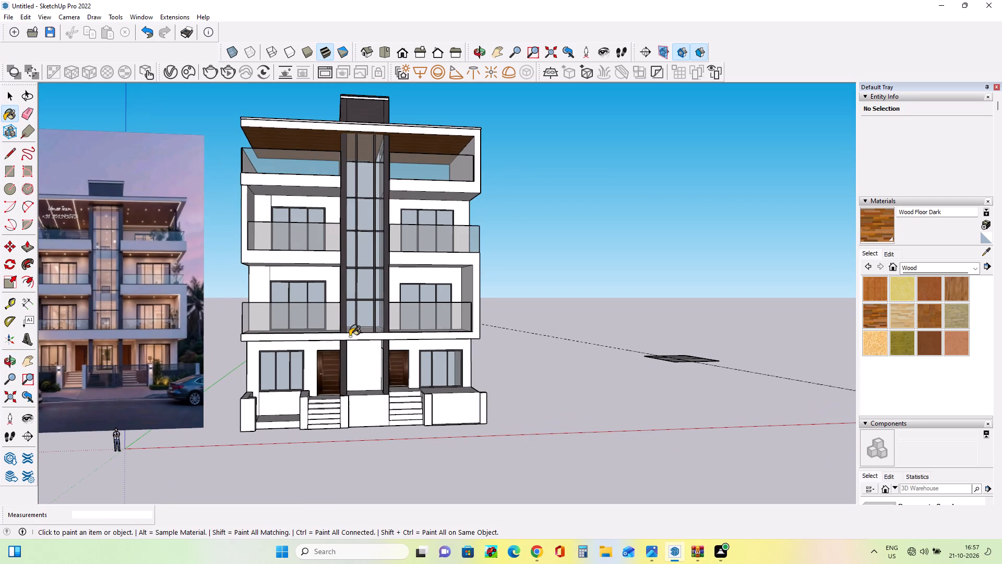
pyautogui.moveTo(384, 356); pyautogui.dragTo(388, 362, button='middle')
pyautogui.scroll(-2, 433, 359)
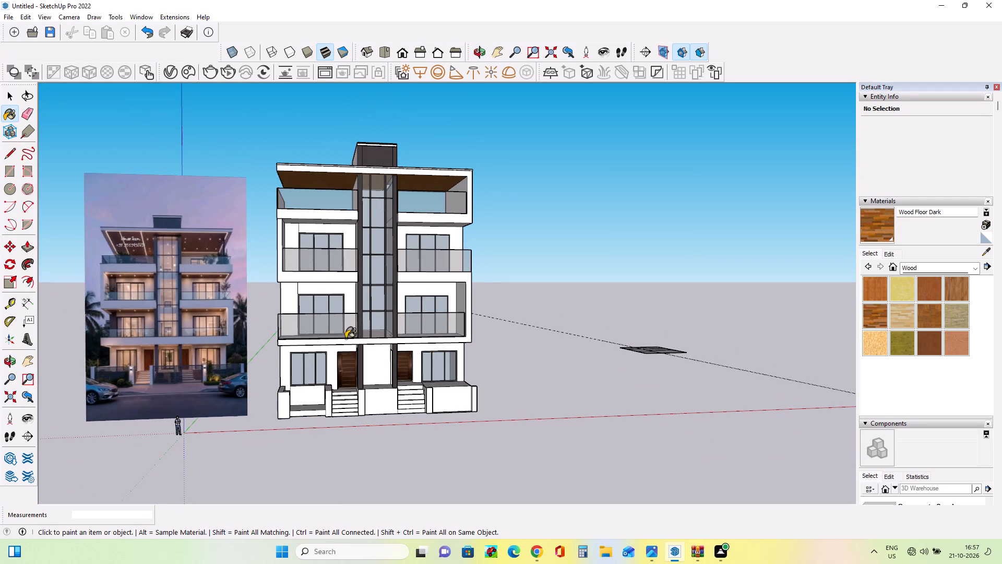
pyautogui.scroll(1, 317, 337)
# Paint the left side parapet of the top-floor balcony with the in-model Translucent Glass Gray material.
pyautogui.moveTo(332, 339); pyautogui.dragTo(545, 384, button='middle')
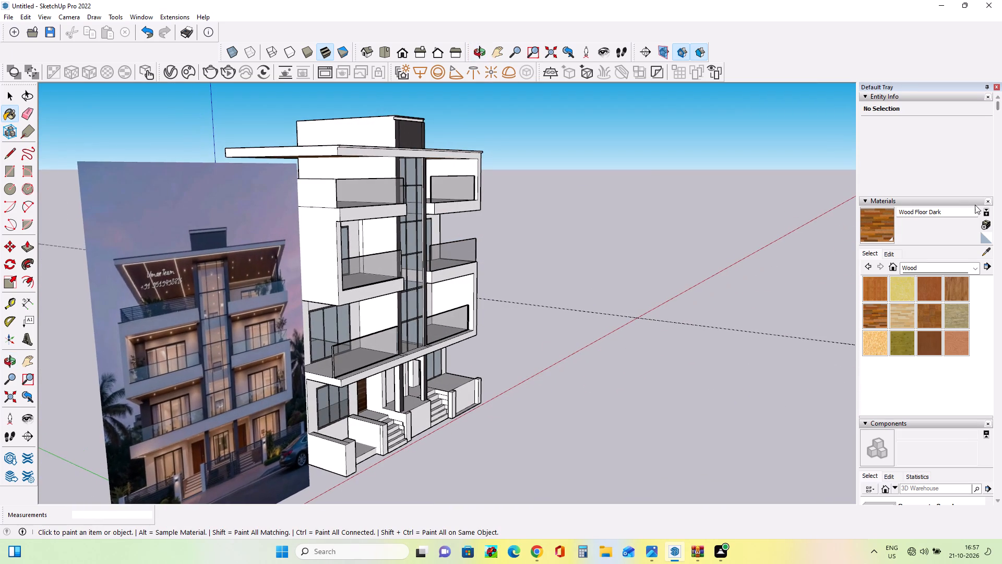
pyautogui.click(948, 274)
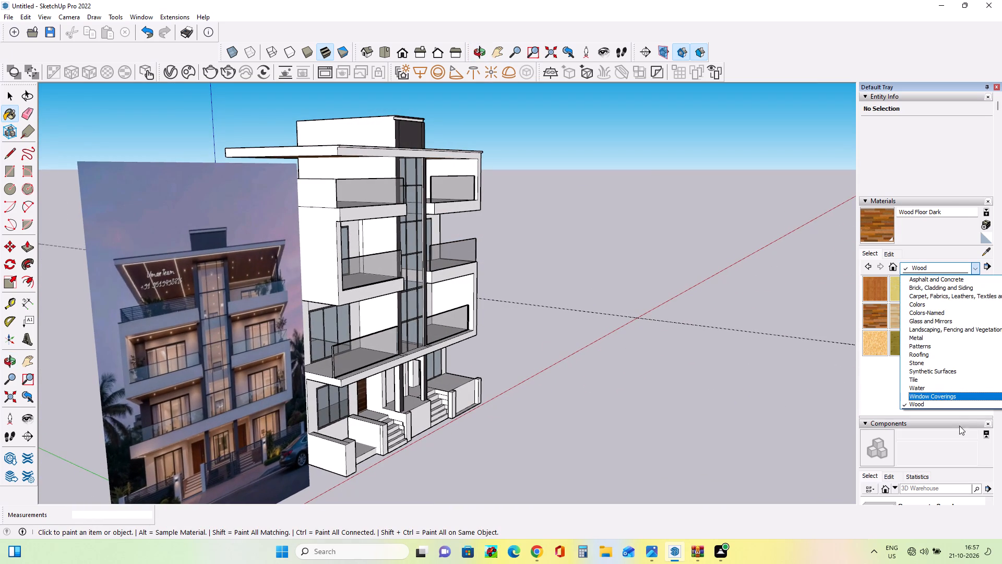
pyautogui.scroll(7, 915, 285)
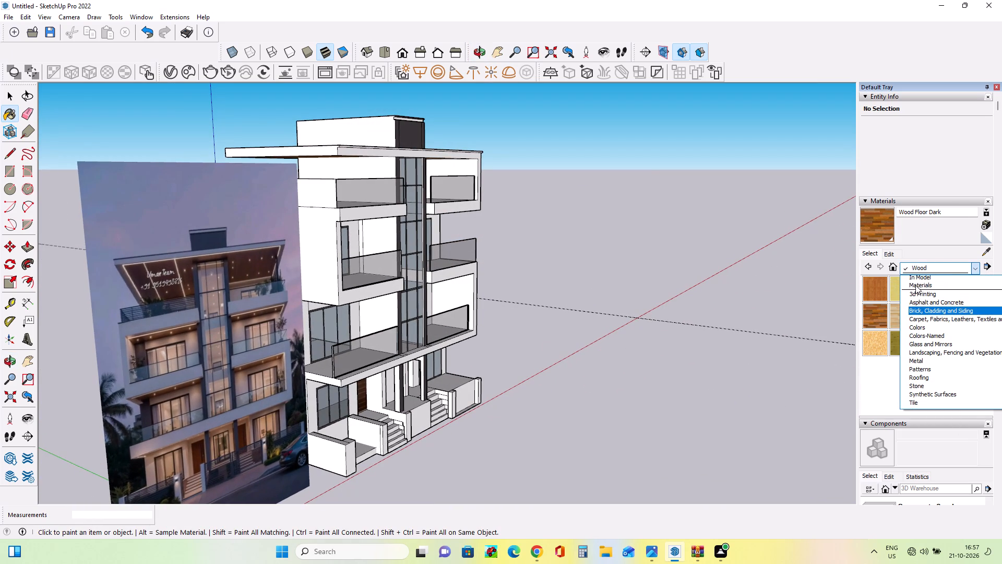
pyautogui.click(917, 274)
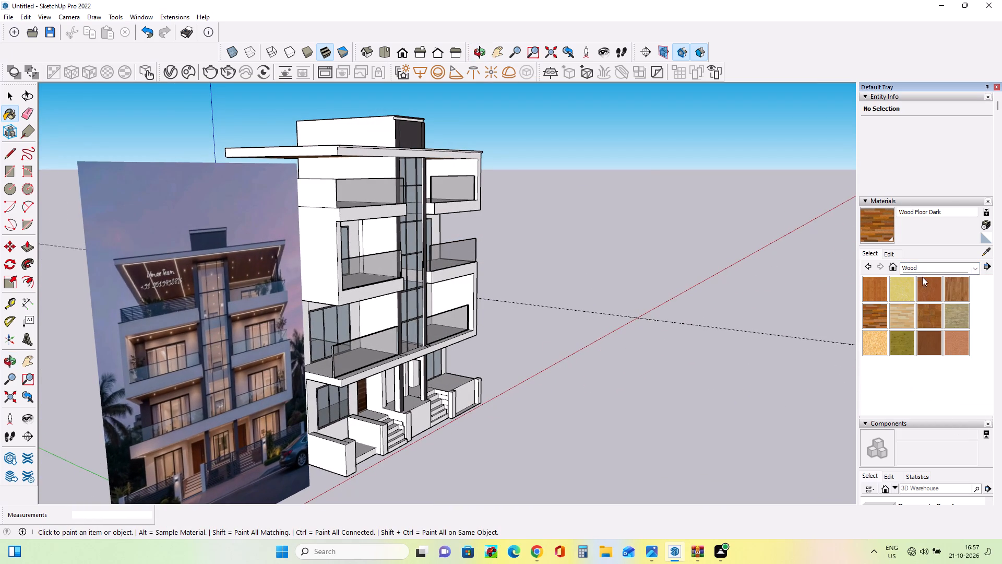
pyautogui.click(927, 268)
pyautogui.scroll(7, 922, 289)
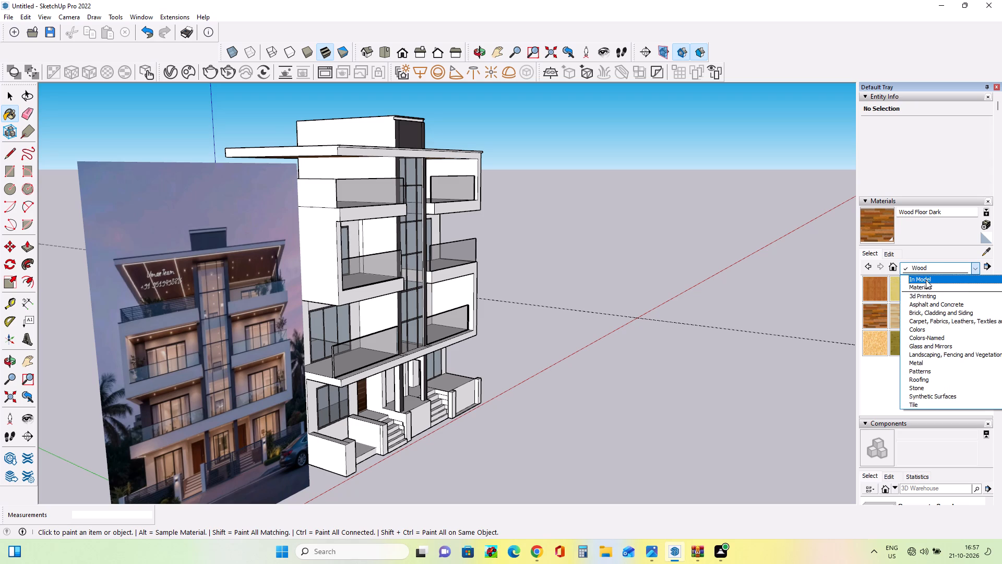
pyautogui.click(926, 280)
pyautogui.click(951, 342)
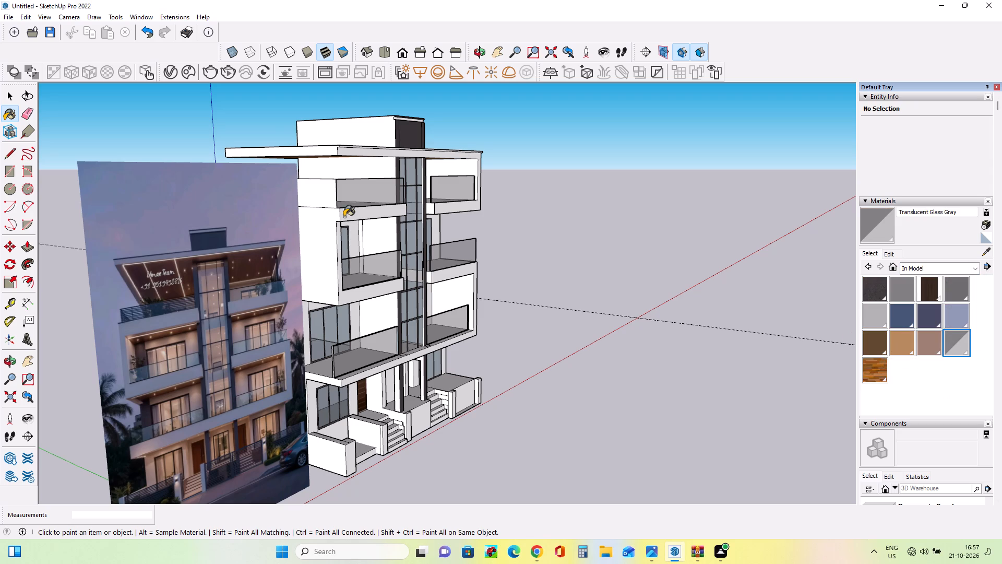
pyautogui.click(320, 201)
pyautogui.click(327, 195)
# Delete the inner face behind the glass on the left side parapet of the top-floor balcony.
pyautogui.moveTo(458, 292); pyautogui.dragTo(309, 309, button='middle')
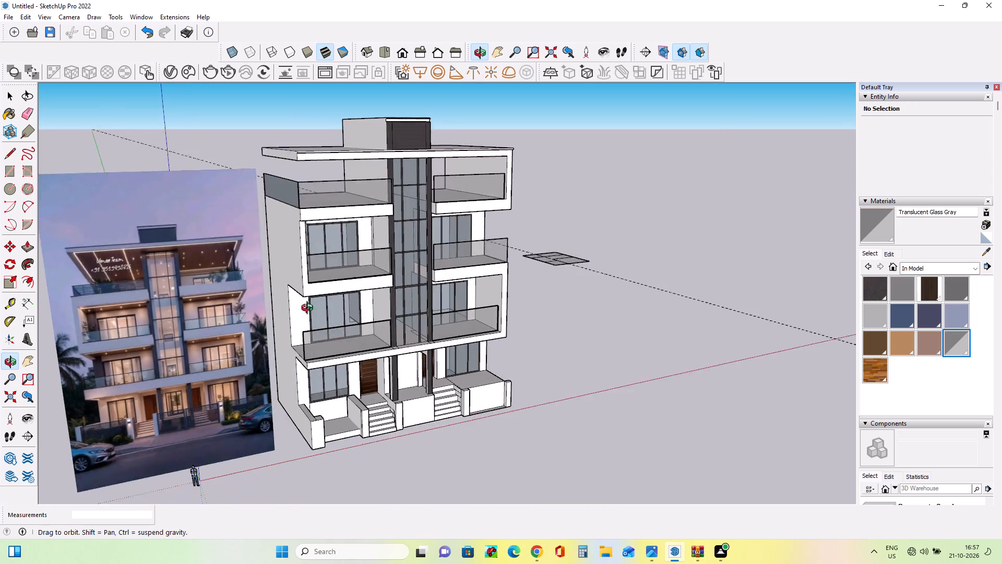
pyautogui.moveTo(309, 309); pyautogui.dragTo(497, 328, button='middle')
pyautogui.moveTo(279, 216); pyautogui.dragTo(201, 272, button='middle')
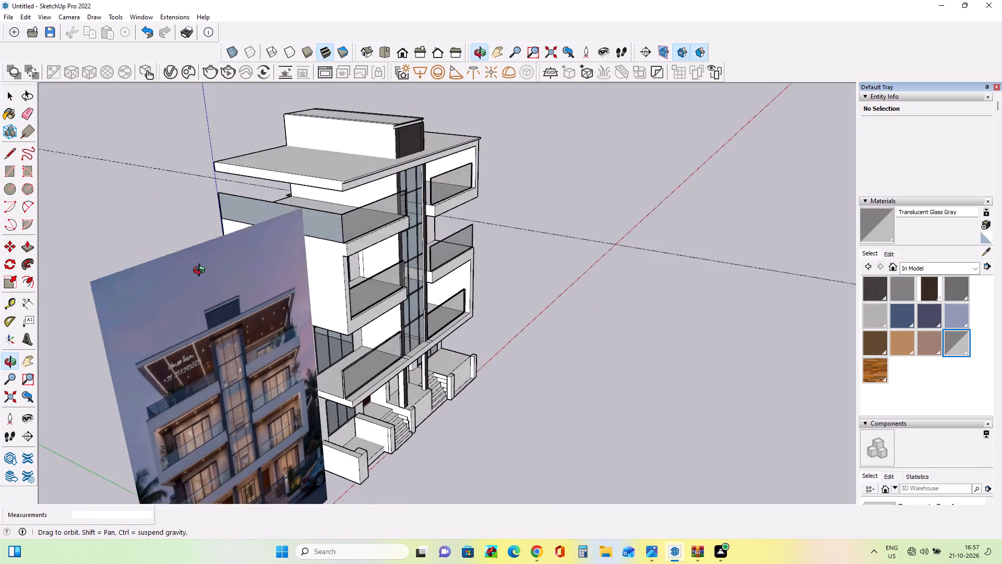
pyautogui.moveTo(201, 272); pyautogui.dragTo(1, 337, button='middle')
pyautogui.scroll(8, 284, 179)
pyautogui.moveTo(360, 228); pyautogui.dragTo(271, 262, button='middle')
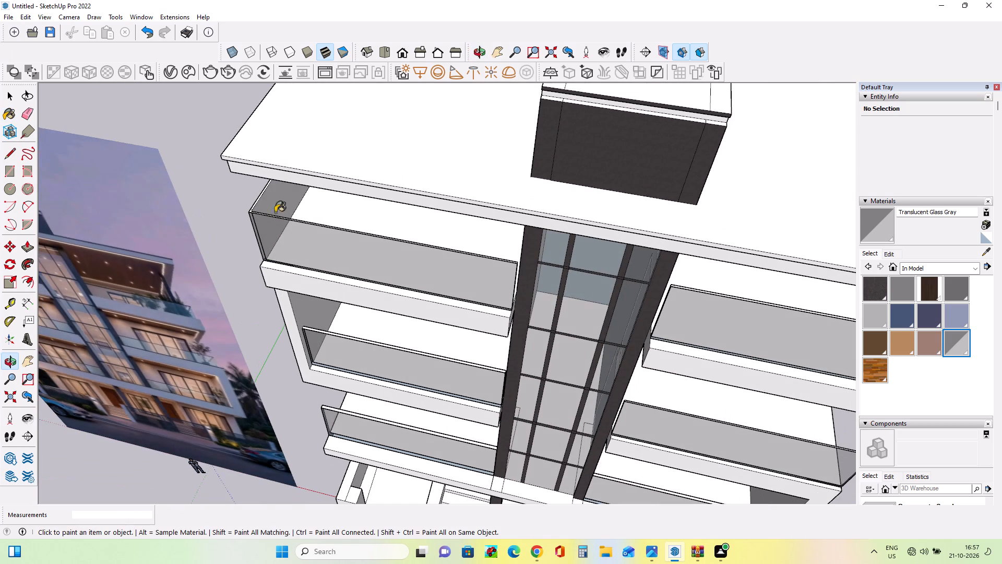
pyautogui.click(12, 96)
pyautogui.click(276, 199)
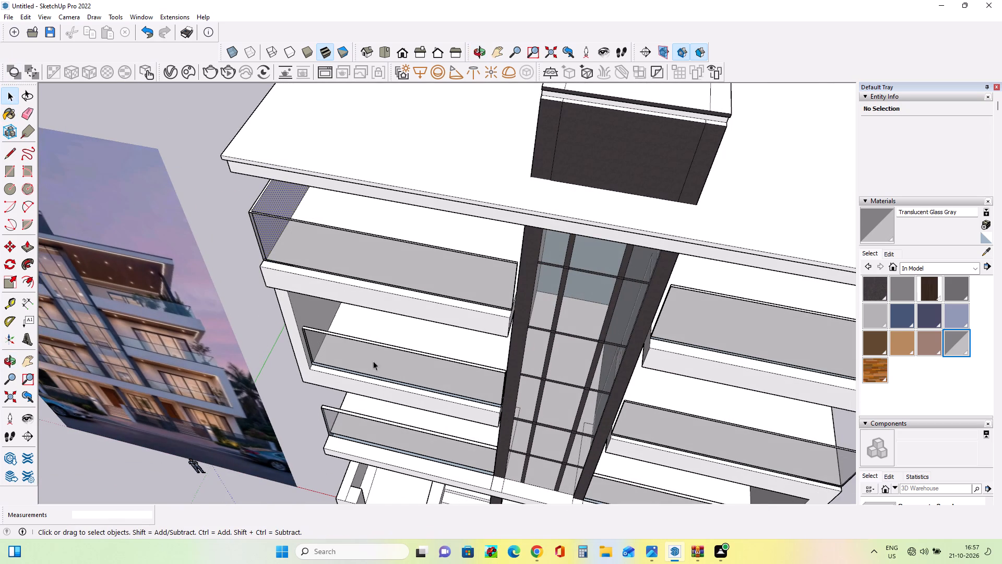
pyautogui.press('Delete')
# Examine the top-floor glass parapet and the roof edge, comparing them with the reference photo.
pyautogui.moveTo(463, 368); pyautogui.dragTo(495, 259, button='middle')
pyautogui.scroll(-3, 495, 259)
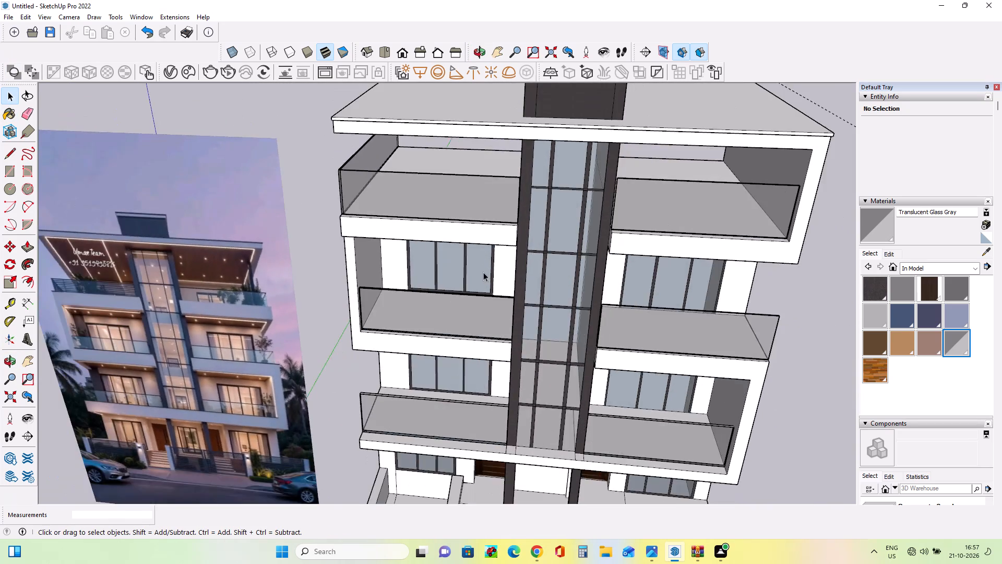
pyautogui.scroll(-6, 483, 272)
pyautogui.moveTo(492, 314); pyautogui.dragTo(545, 230, button='middle')
pyautogui.scroll(5, 357, 232)
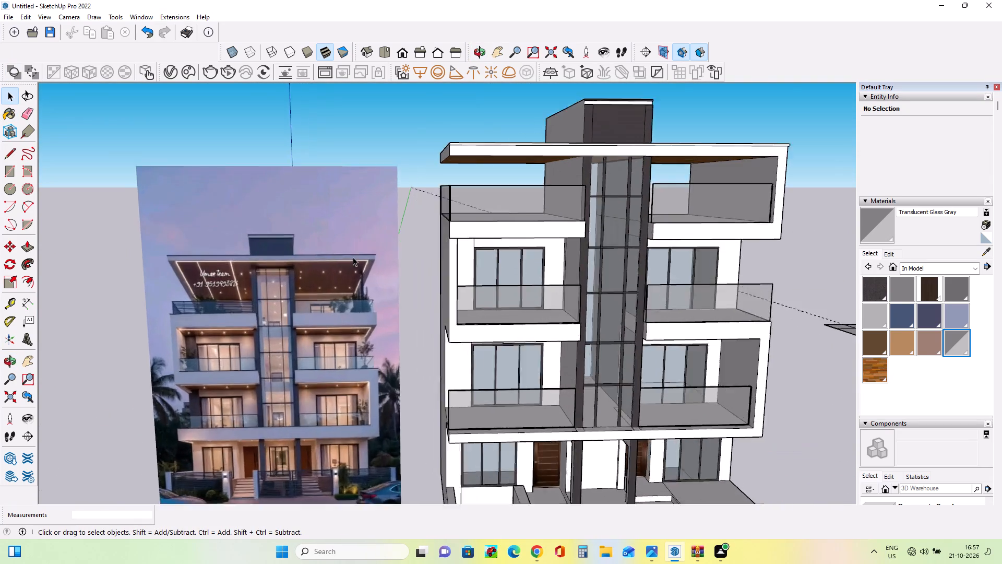
pyautogui.scroll(10, 353, 257)
pyautogui.scroll(-8, 354, 258)
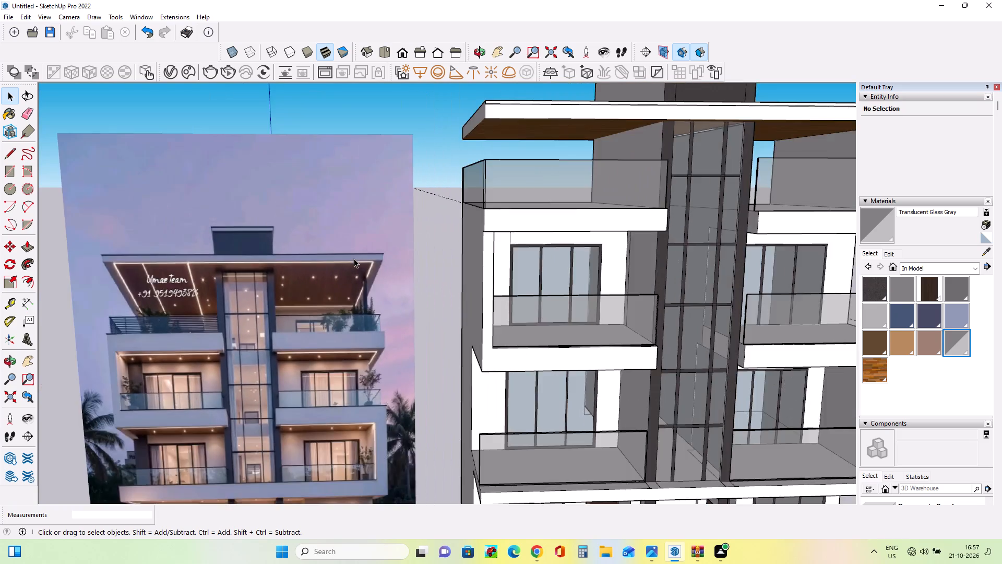
pyautogui.scroll(-8, 354, 258)
pyautogui.moveTo(354, 262); pyautogui.dragTo(354, 281, button='middle')
pyautogui.scroll(-1, 354, 281)
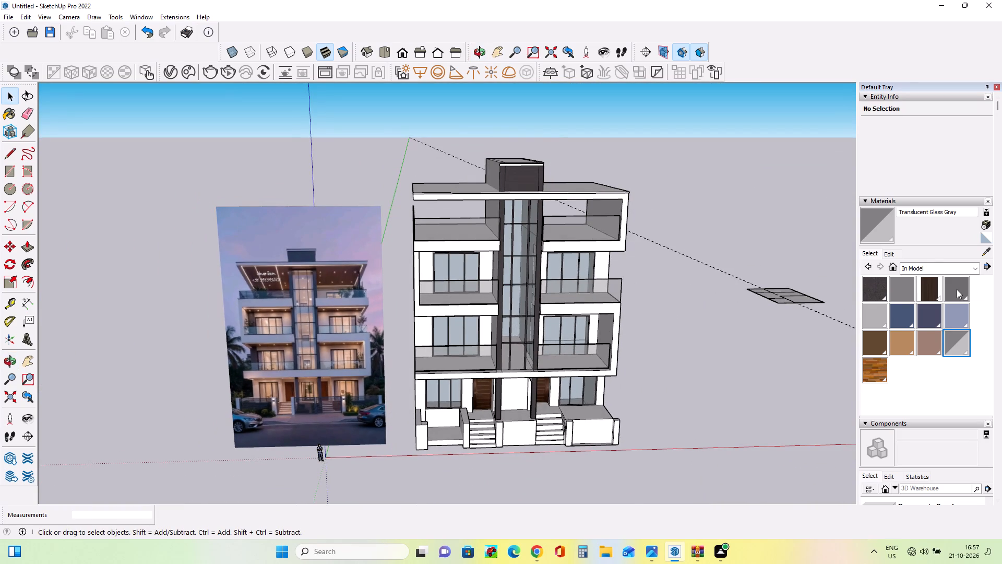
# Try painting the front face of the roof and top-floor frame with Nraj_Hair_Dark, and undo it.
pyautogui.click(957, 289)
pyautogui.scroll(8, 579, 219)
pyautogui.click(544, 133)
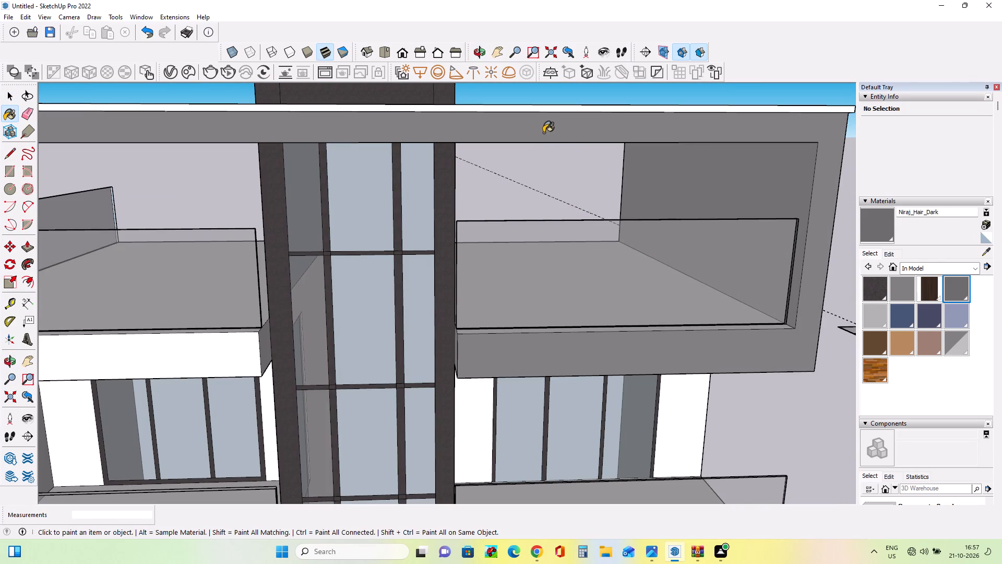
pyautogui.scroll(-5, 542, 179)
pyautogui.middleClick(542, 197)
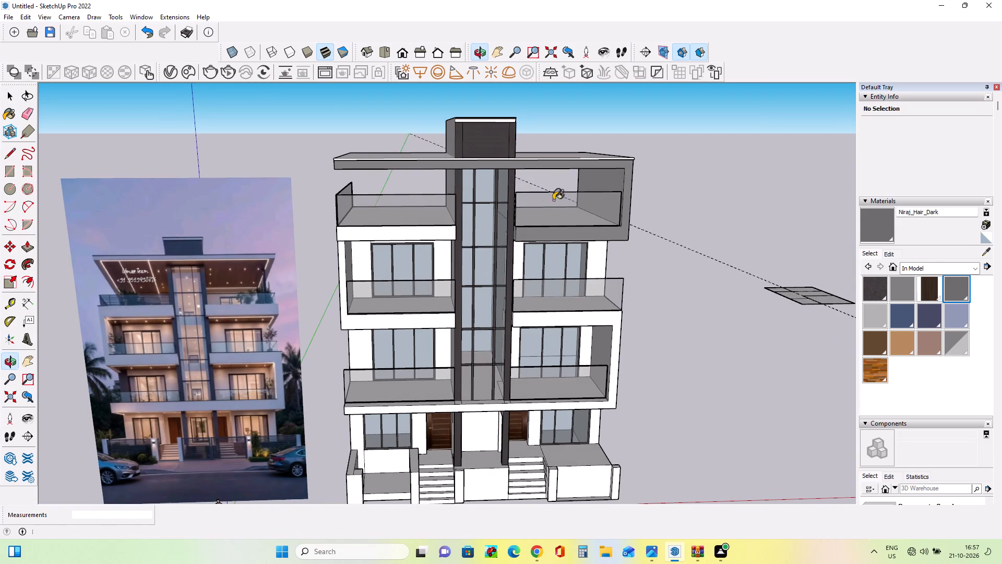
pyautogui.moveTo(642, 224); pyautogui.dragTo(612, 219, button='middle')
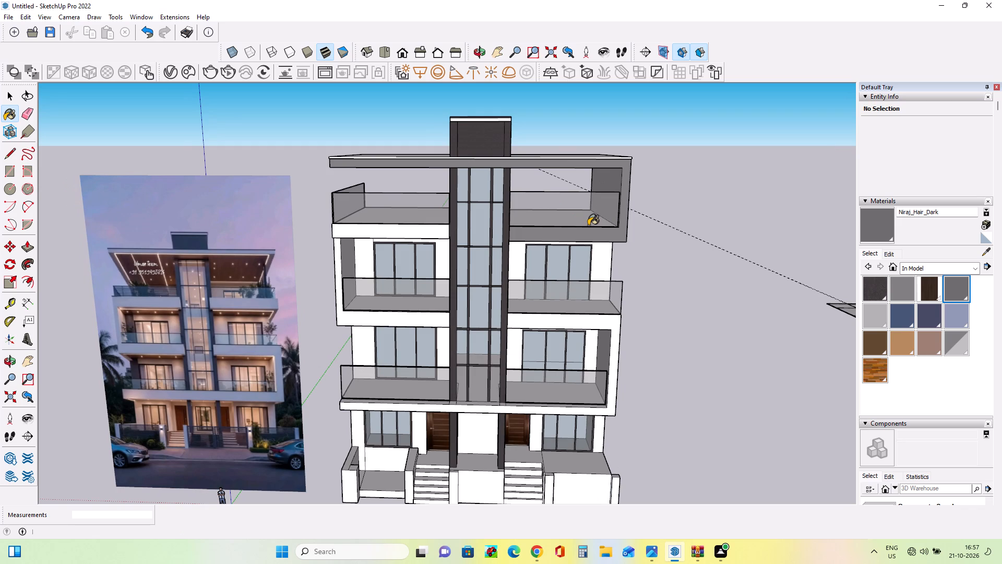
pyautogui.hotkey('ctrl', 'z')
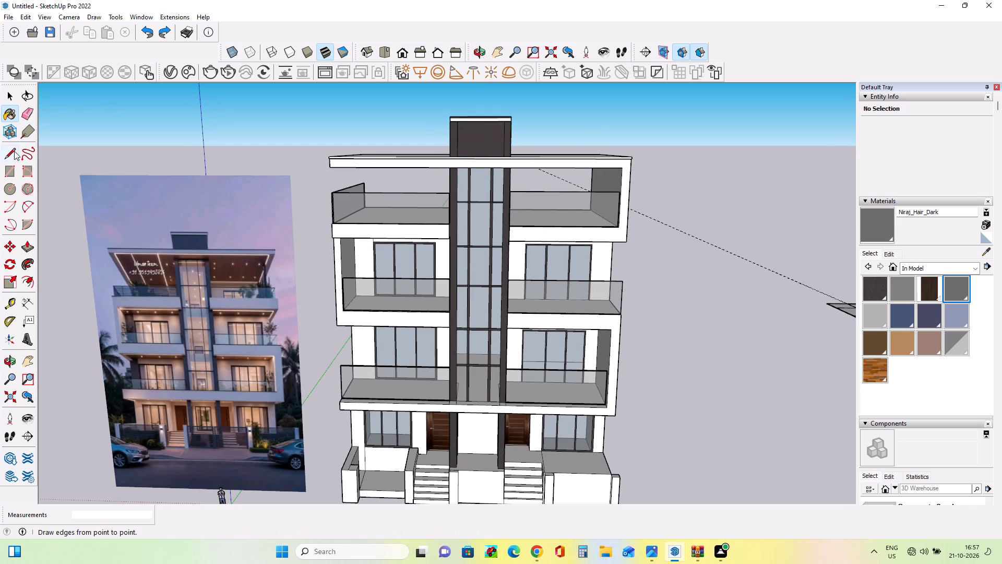
# Draw a 1' 9" line from the top-right balcony opening's upper corner to the frame's outer edge, separating the roof band.
pyautogui.click(7, 152)
pyautogui.scroll(5, 637, 174)
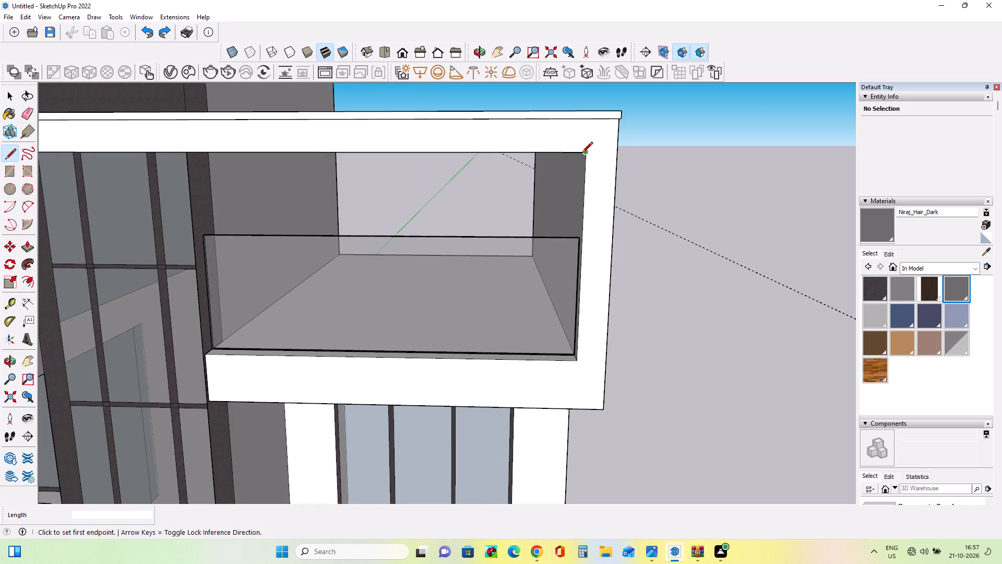
pyautogui.click(582, 153)
pyautogui.click(614, 148)
# Paint the front face of the flat roof band with the in-model material Image2.
pyautogui.click(900, 289)
pyautogui.click(536, 134)
# Compare the whole facade with the reference photo, examining its ground-floor entrance, boundary fence and gate.
pyautogui.scroll(-1, 599, 162)
pyautogui.scroll(1, 599, 163)
pyautogui.scroll(-10, 599, 163)
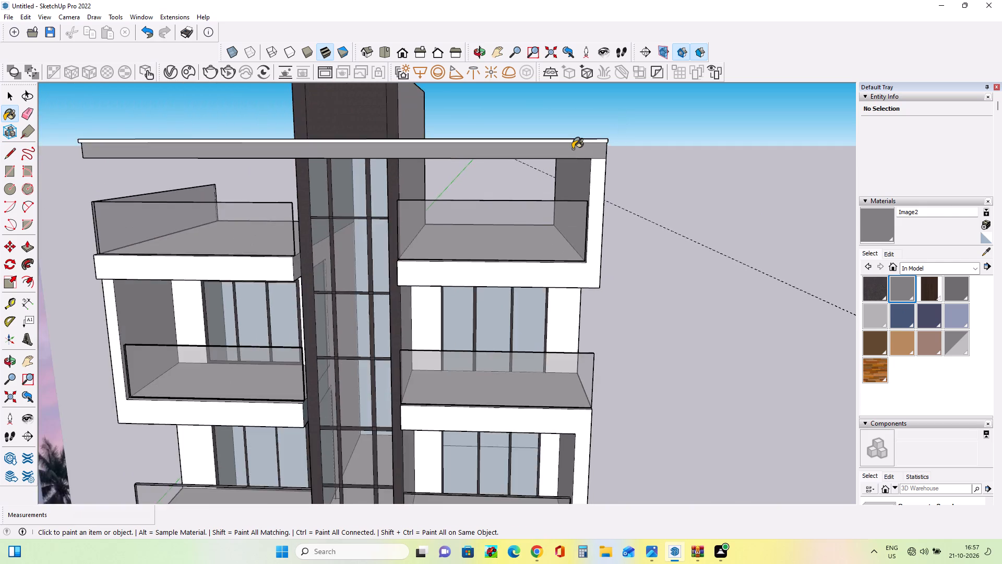
pyautogui.scroll(-9, 572, 149)
pyautogui.moveTo(565, 212); pyautogui.dragTo(610, 172, button='middle')
pyautogui.scroll(1, 506, 257)
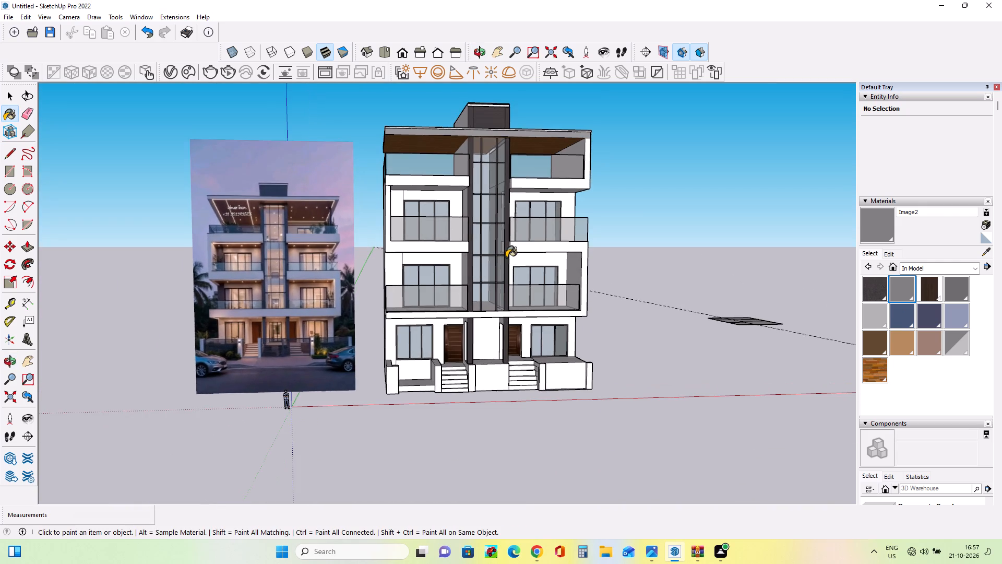
pyautogui.scroll(2, 508, 258)
pyautogui.moveTo(595, 269); pyautogui.dragTo(593, 281, button='middle')
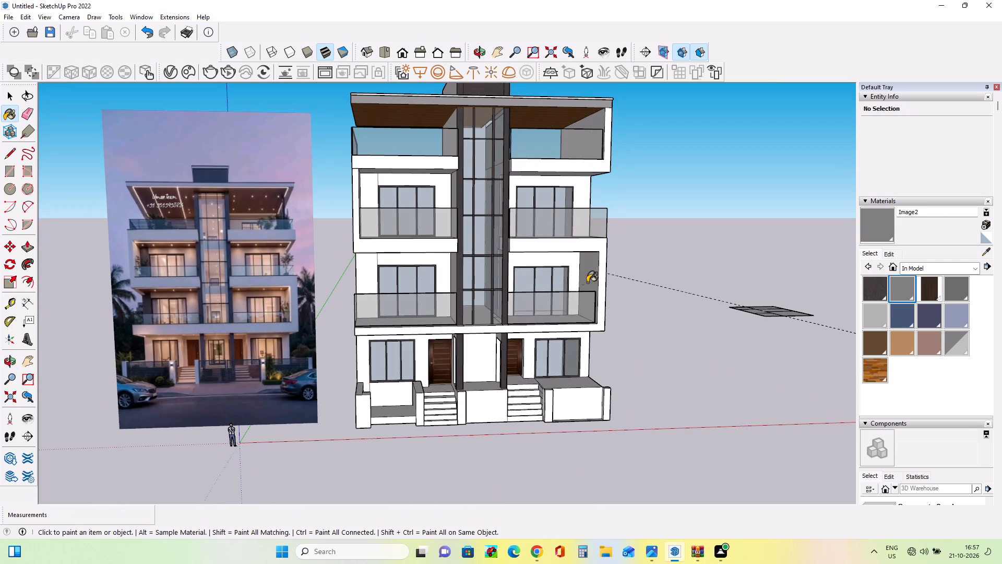
pyautogui.scroll(11, 177, 393)
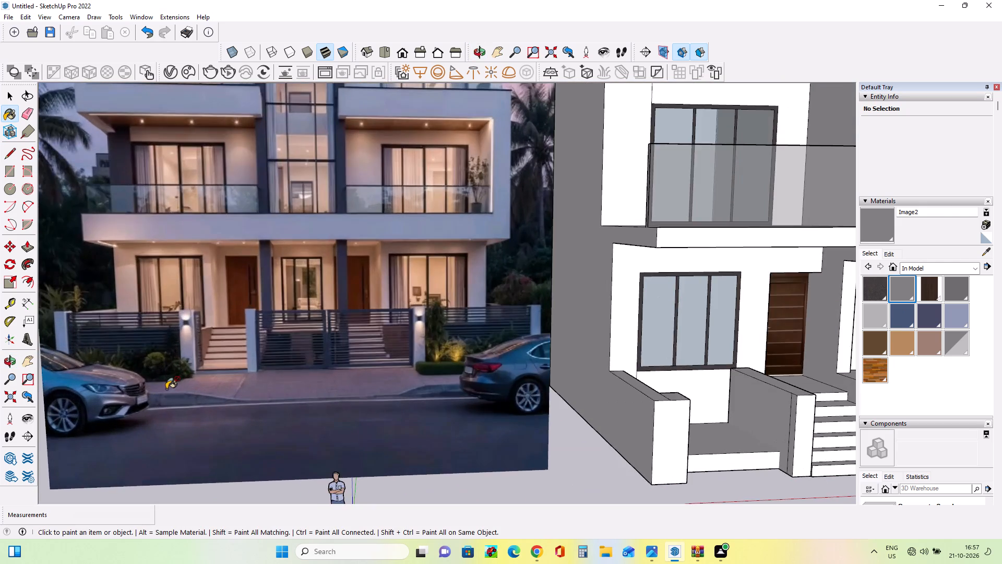
pyautogui.scroll(5, 168, 389)
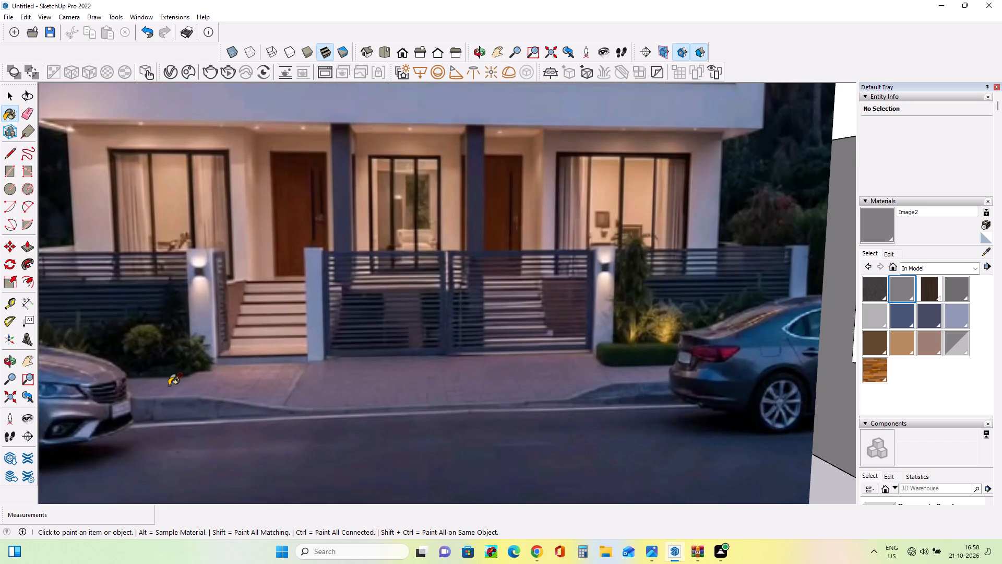
pyautogui.scroll(-13, 170, 385)
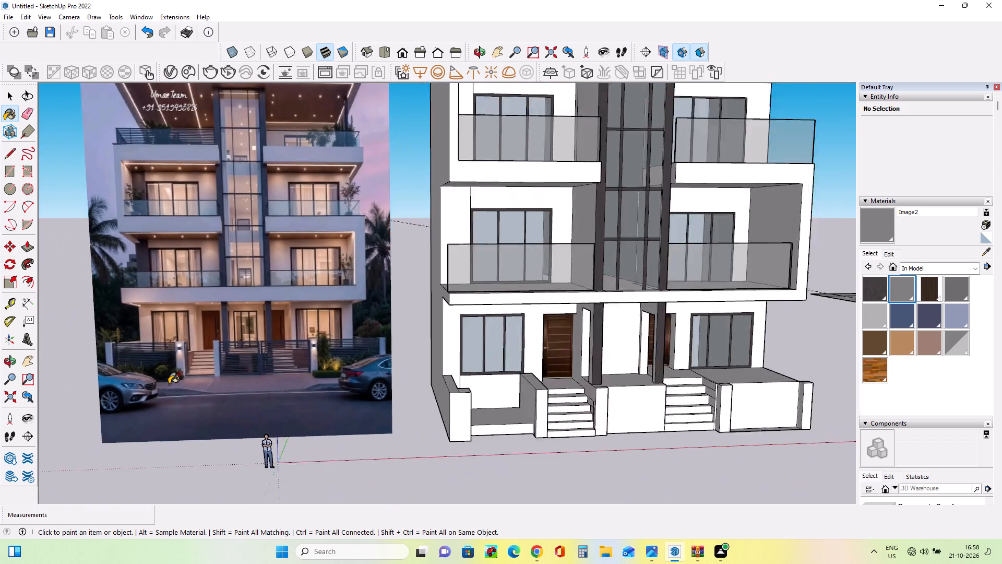
pyautogui.scroll(-5, 170, 383)
pyautogui.moveTo(348, 318); pyautogui.dragTo(343, 328, button='middle')
pyautogui.scroll(-3, 342, 323)
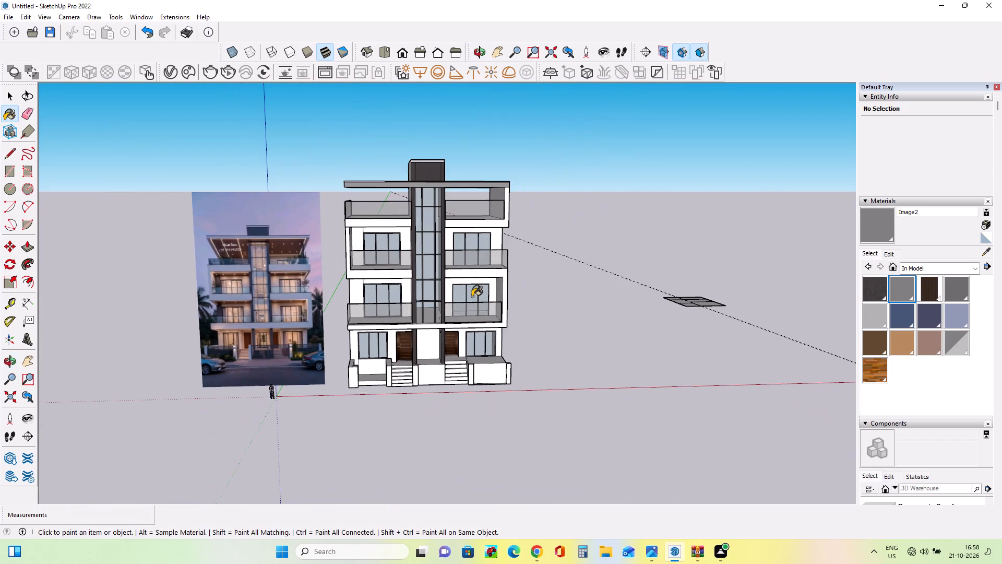
pyautogui.moveTo(472, 297); pyautogui.dragTo(482, 275, button='middle')
pyautogui.scroll(3, 449, 226)
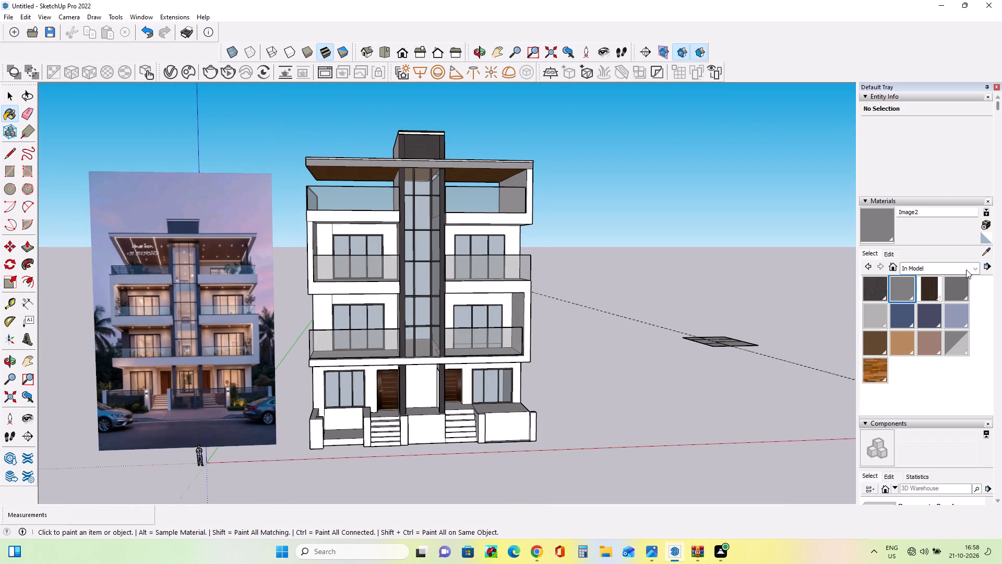
# Paint the left-hand balcony bands and walls of the two middle floors with 0010_Snow from the Colors-Named collection.
pyautogui.click(964, 269)
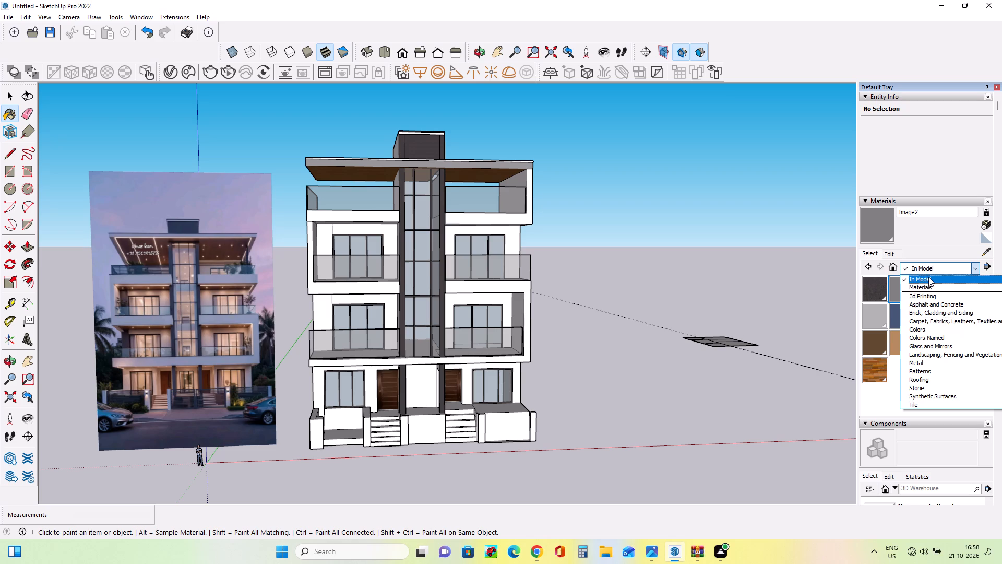
pyautogui.click(928, 338)
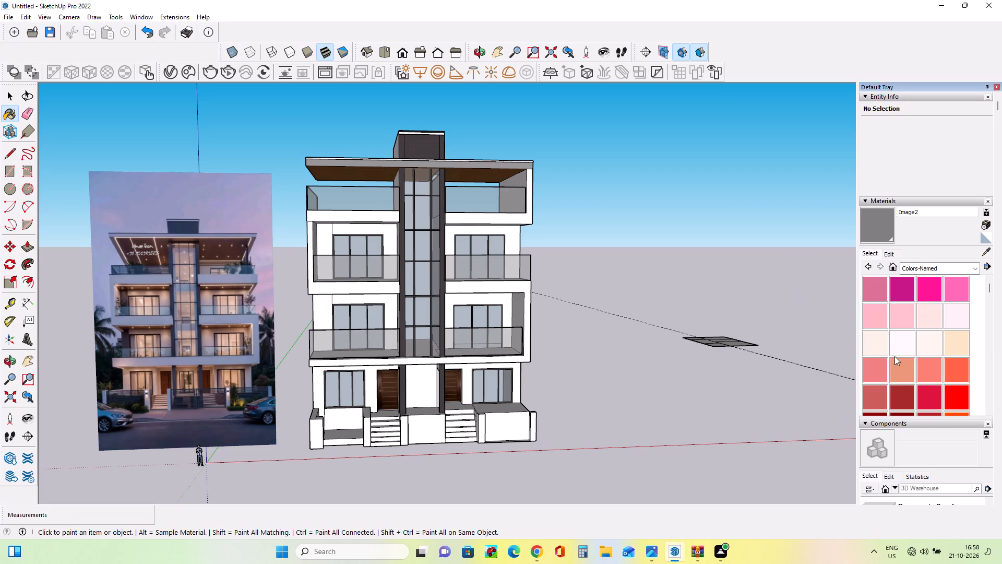
pyautogui.click(905, 350)
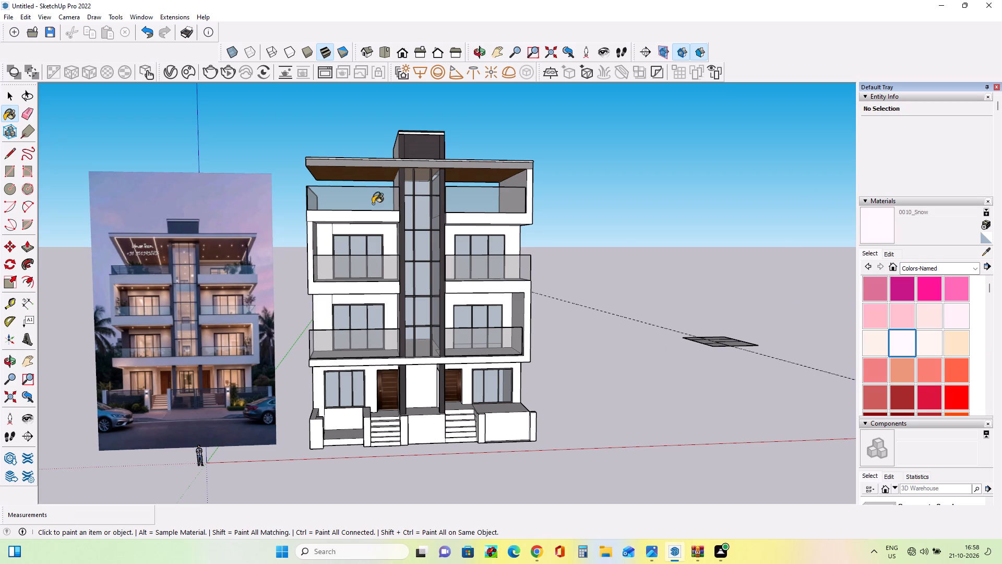
pyautogui.click(374, 217)
pyautogui.click(386, 242)
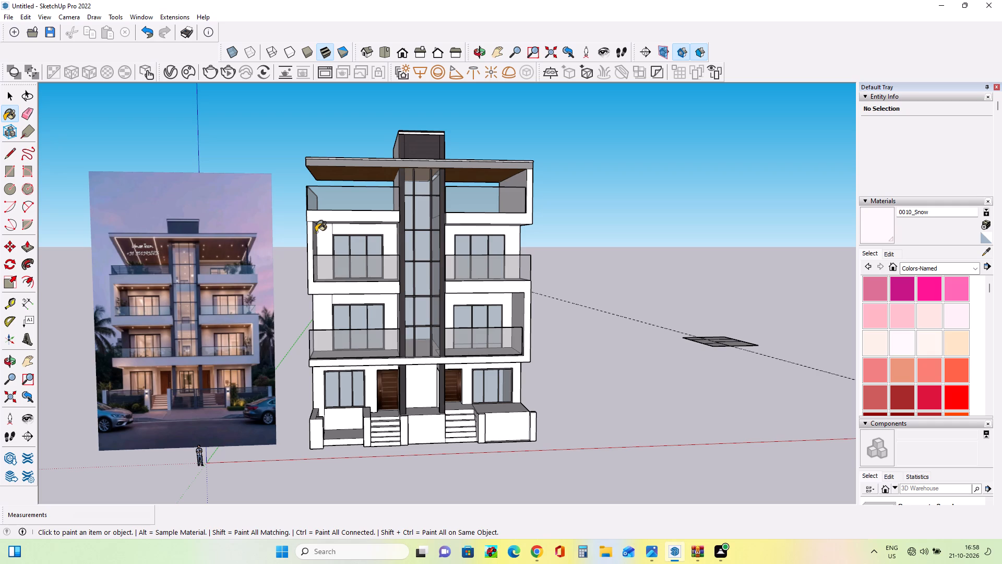
pyautogui.click(322, 237)
pyautogui.click(327, 288)
pyautogui.click(323, 321)
pyautogui.click(347, 297)
pyautogui.click(391, 312)
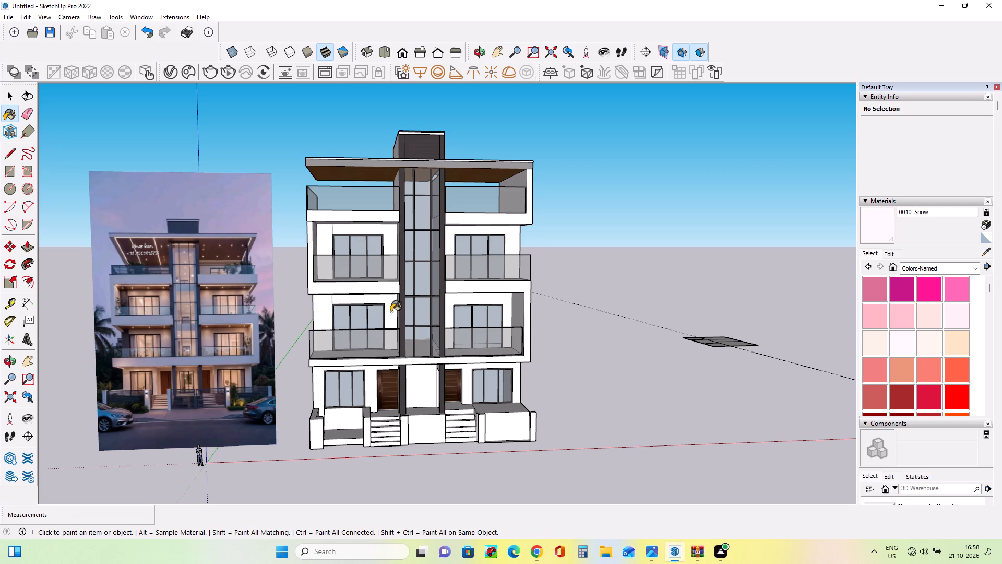
# Paint the ground floor's left walls around the window and the slab edge above them with 0010_Snow.
pyautogui.click(369, 374)
pyautogui.click(320, 395)
pyautogui.click(341, 420)
pyautogui.moveTo(383, 402); pyautogui.dragTo(389, 336, button='middle')
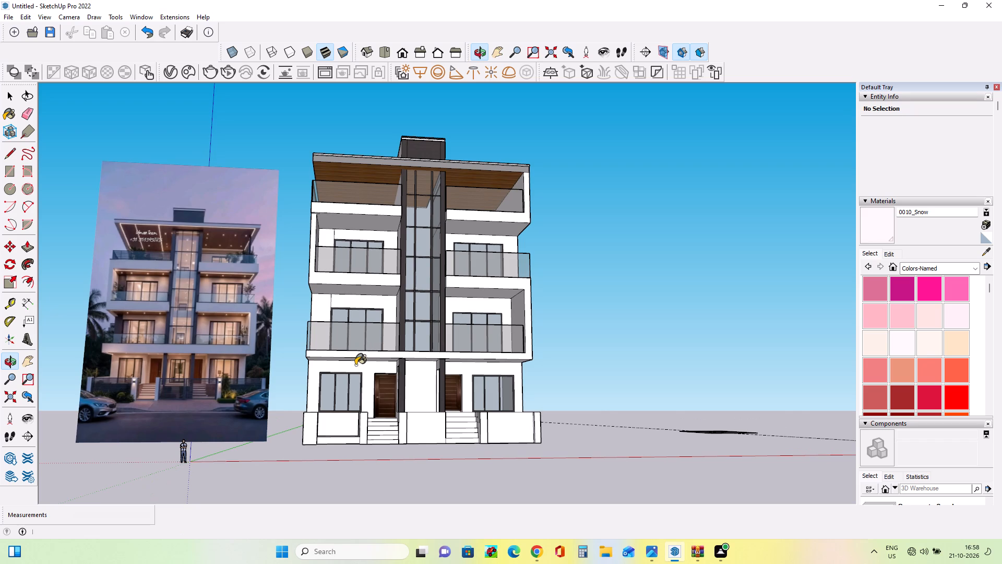
pyautogui.click(355, 365)
pyautogui.click(365, 354)
# Apply 0010_Snow to the upper left balcony bands and the wall beside the window below the top-floor balcony.
pyautogui.moveTo(390, 364); pyautogui.dragTo(393, 421, button='middle')
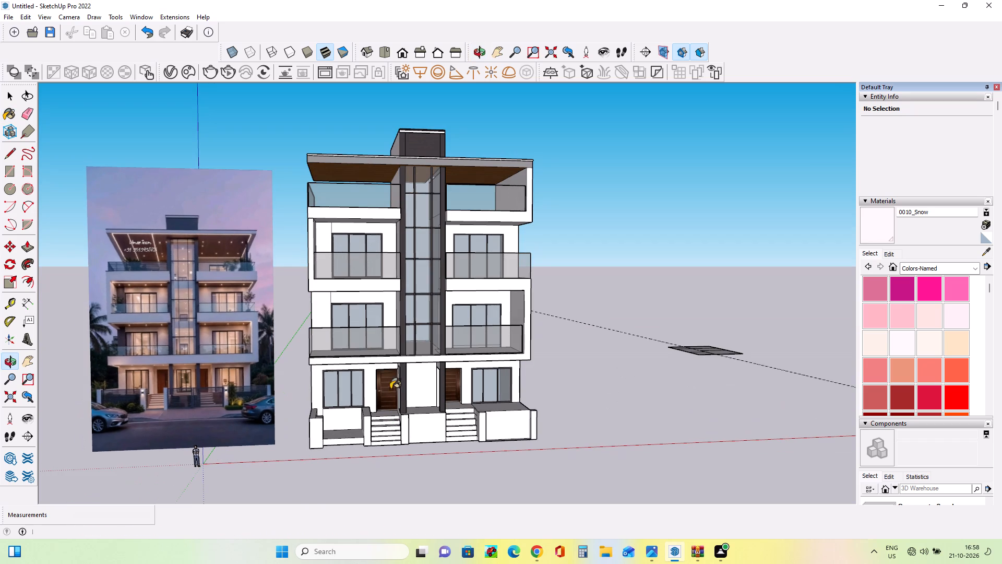
pyautogui.click(379, 288)
pyautogui.click(368, 217)
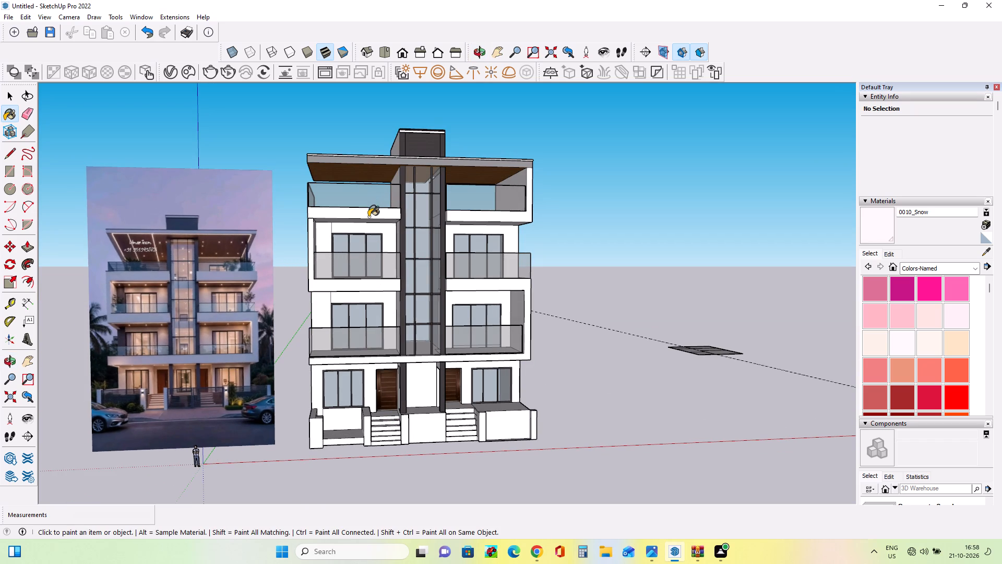
pyautogui.moveTo(325, 331); pyautogui.dragTo(336, 342, button='middle')
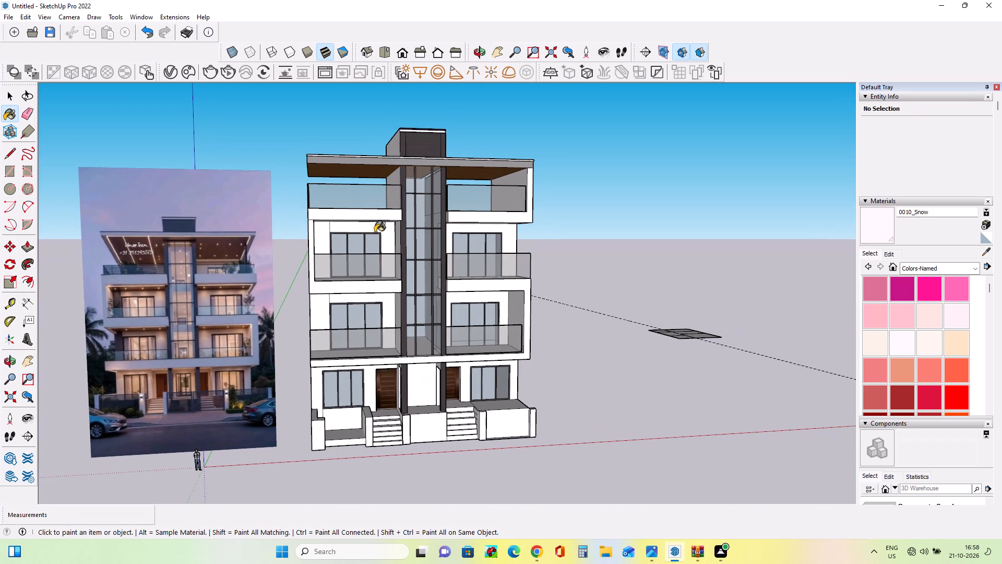
pyautogui.click(386, 238)
pyautogui.click(397, 238)
# Examine the gate and boundary fence in the reference photo against the model's front.
pyautogui.moveTo(357, 281); pyautogui.dragTo(354, 281, button='middle')
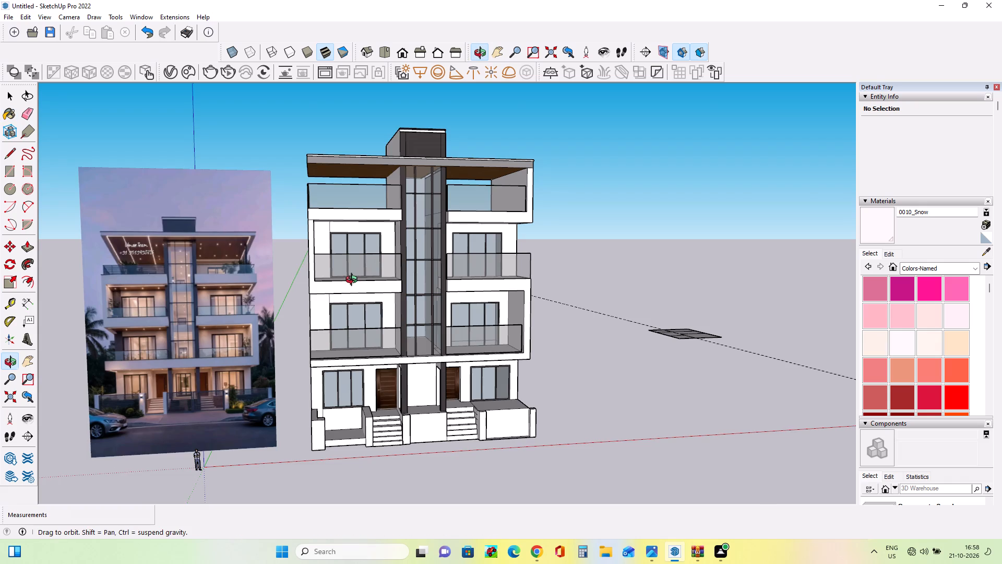
pyautogui.moveTo(354, 281); pyautogui.dragTo(329, 281, button='middle')
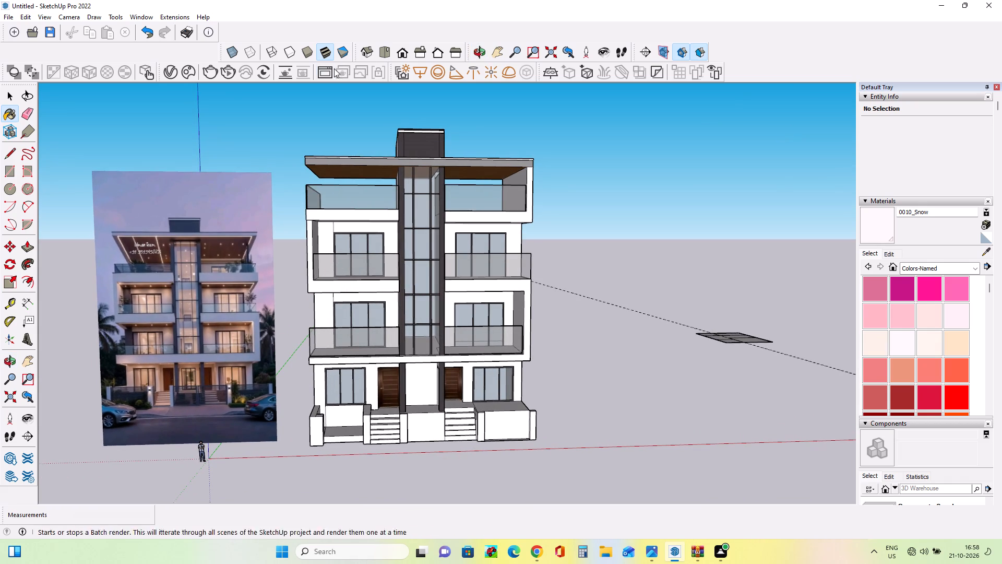
pyautogui.middleClick(464, 183)
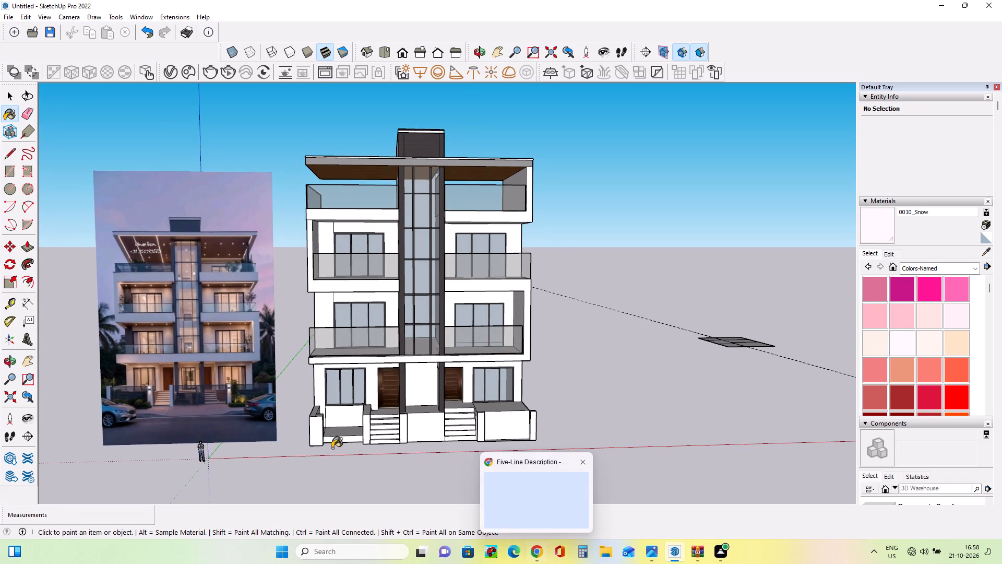
pyautogui.scroll(15, 159, 361)
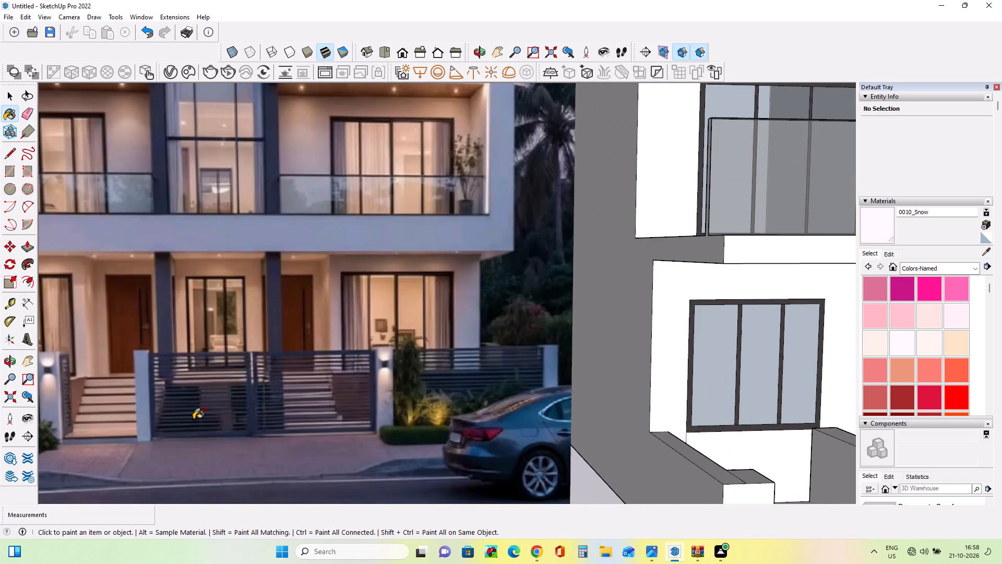
pyautogui.scroll(-13, 195, 419)
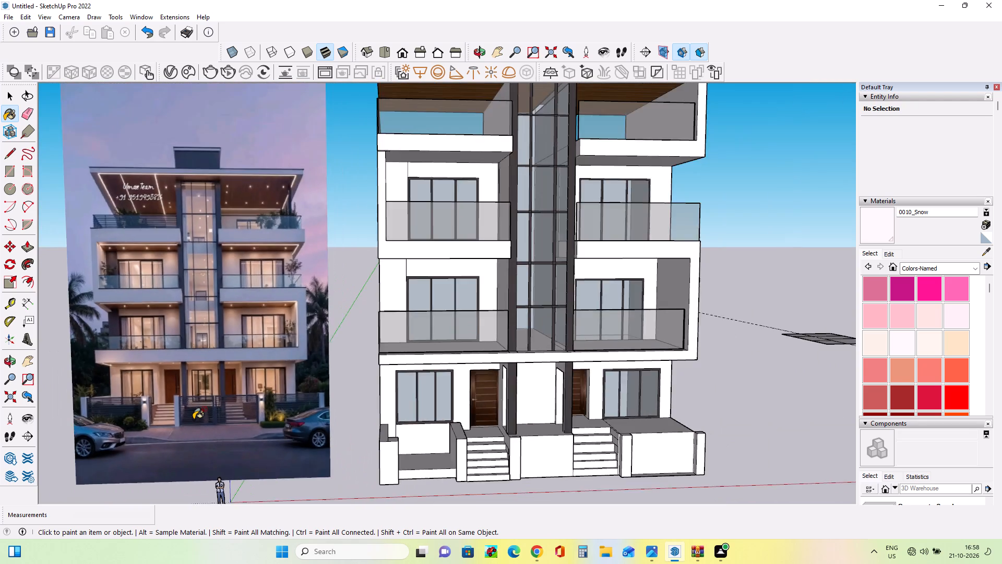
pyautogui.scroll(-3, 195, 419)
# Switch to the Chrome browser window.
pyautogui.click(535, 551)
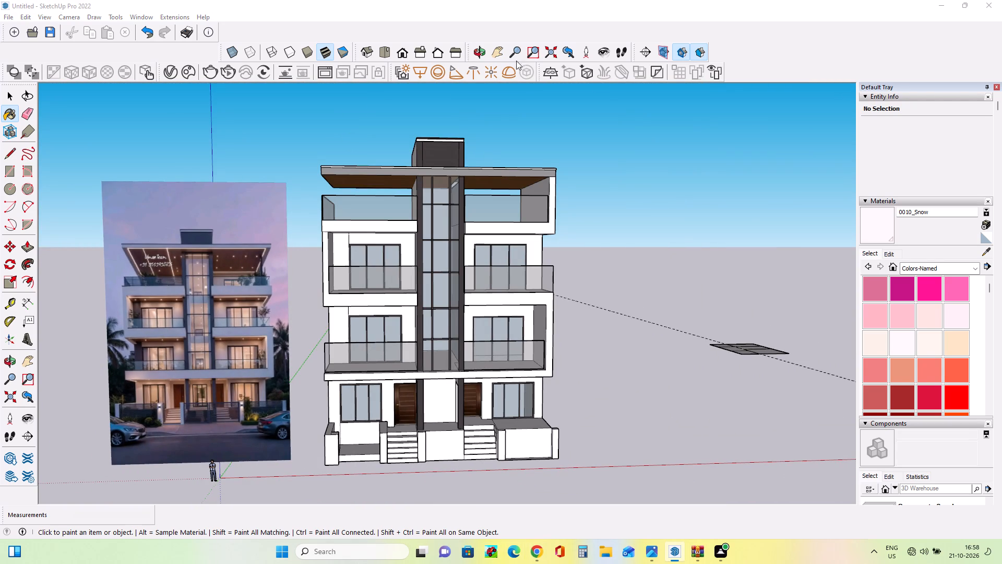
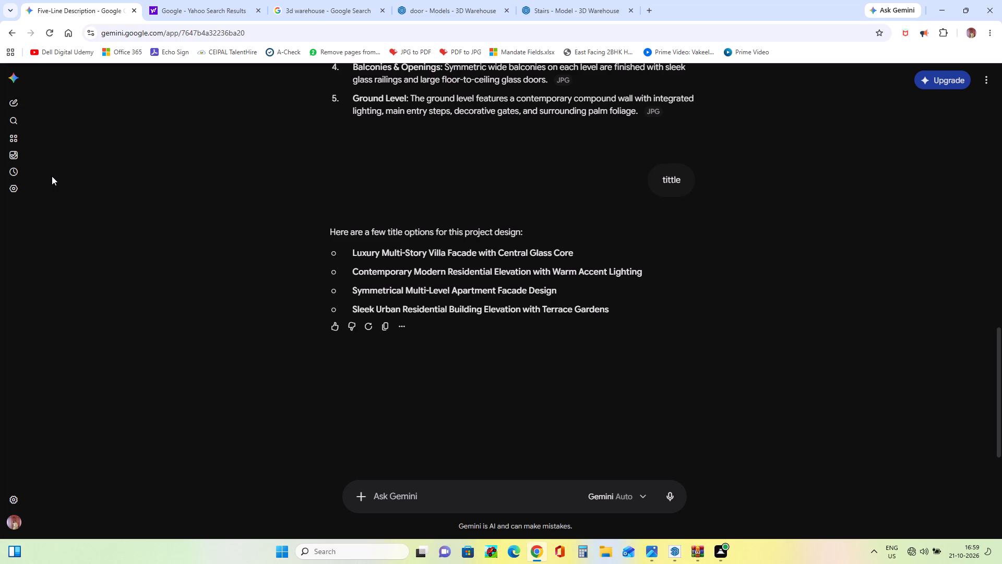
# Leave the Gemini chat and bring up the already open Google search results for 3d warehouse.
pyautogui.click(413, 492)
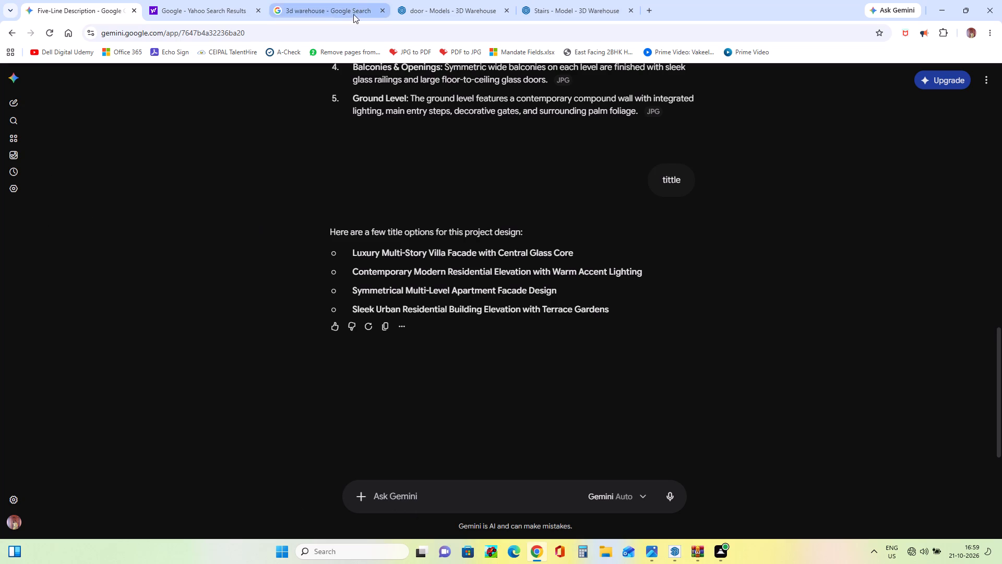
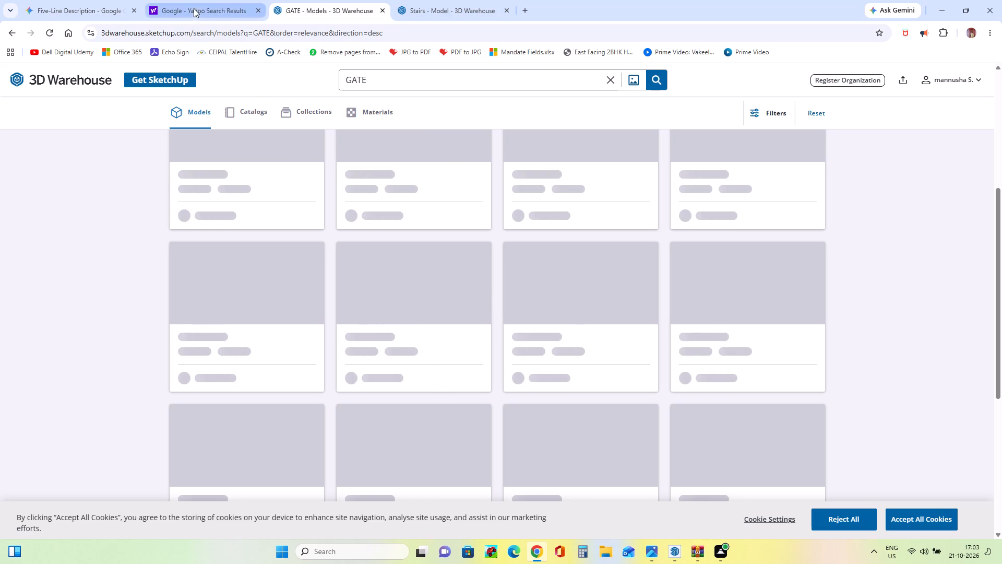
# Close the Yahoo search results page and return to the 3D Warehouse model results for GATE.
pyautogui.click(210, 2)
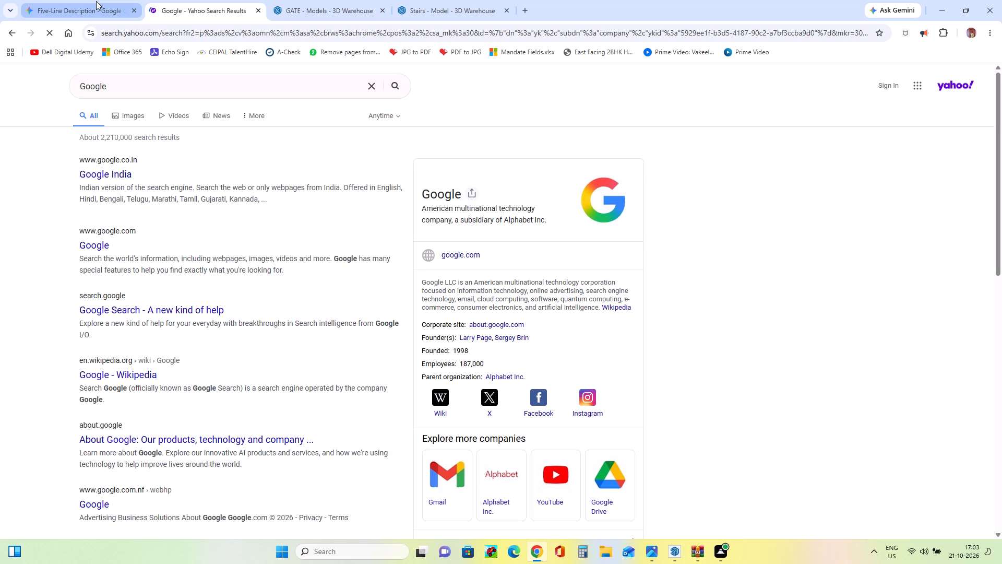
pyautogui.click(96, 1)
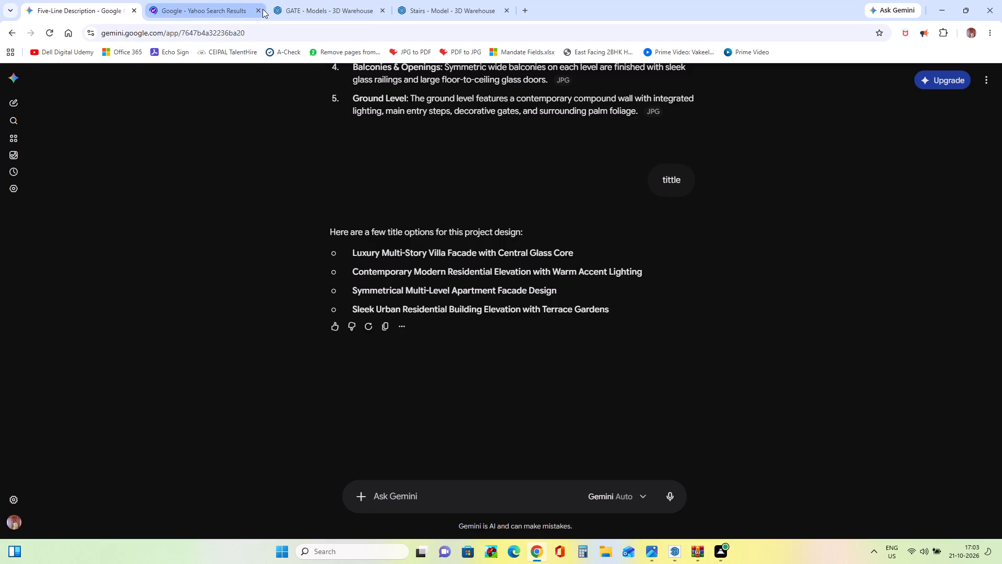
pyautogui.click(260, 12)
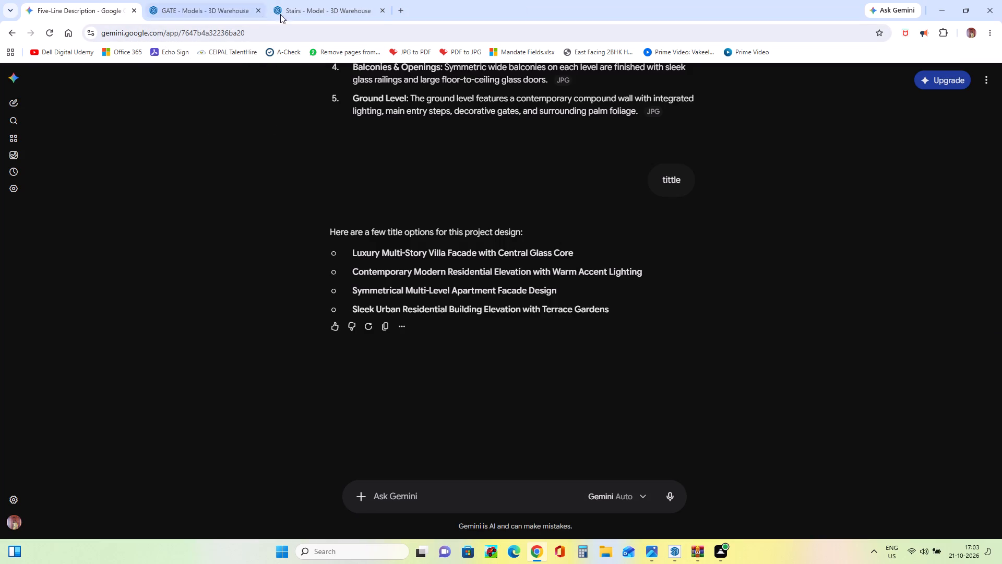
pyautogui.click(303, 6)
pyautogui.click(206, 9)
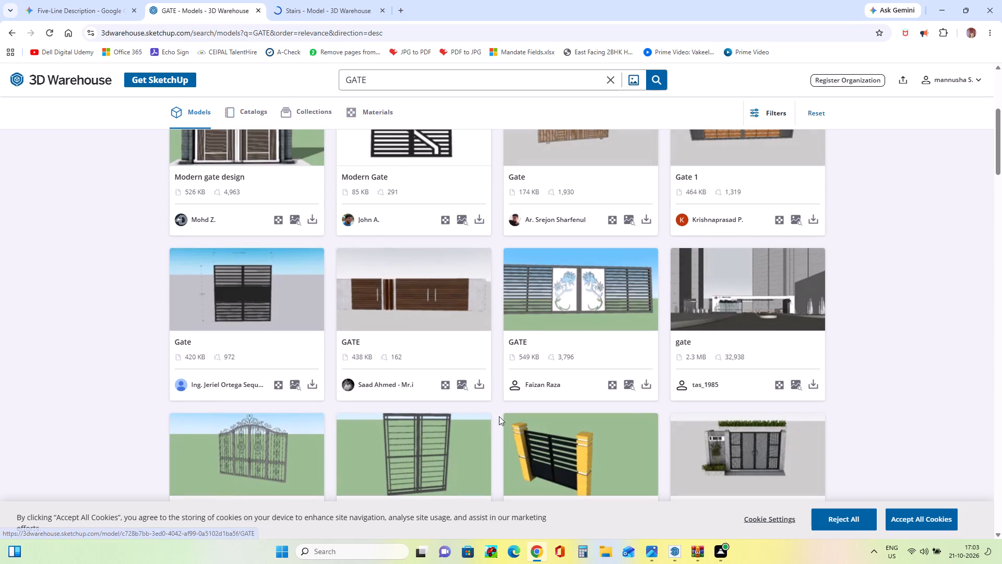
# Look through the GATE model results for a gate design suited to the residential building.
pyautogui.scroll(4, 443, 298)
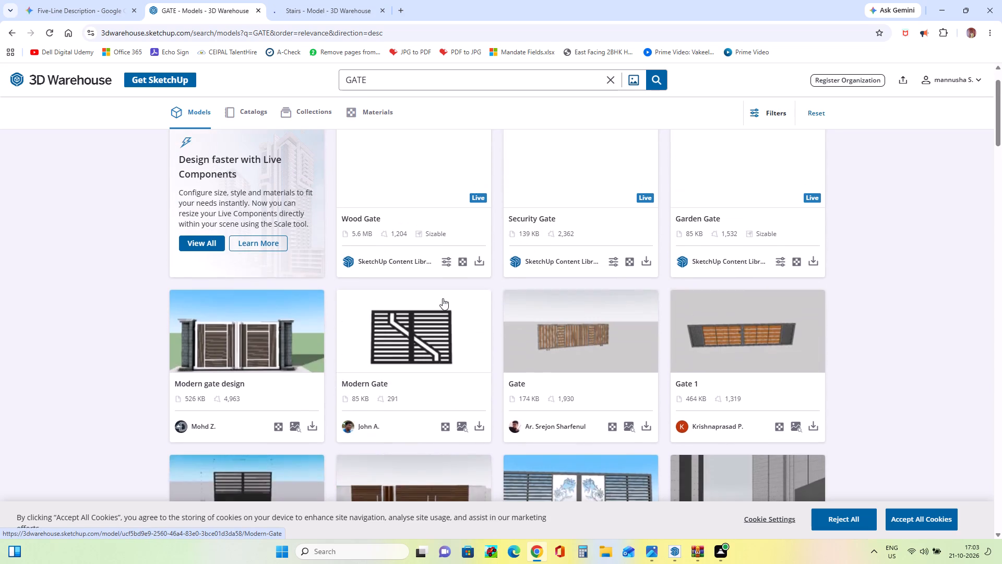
pyautogui.scroll(4, 443, 298)
pyautogui.scroll(-8, 443, 298)
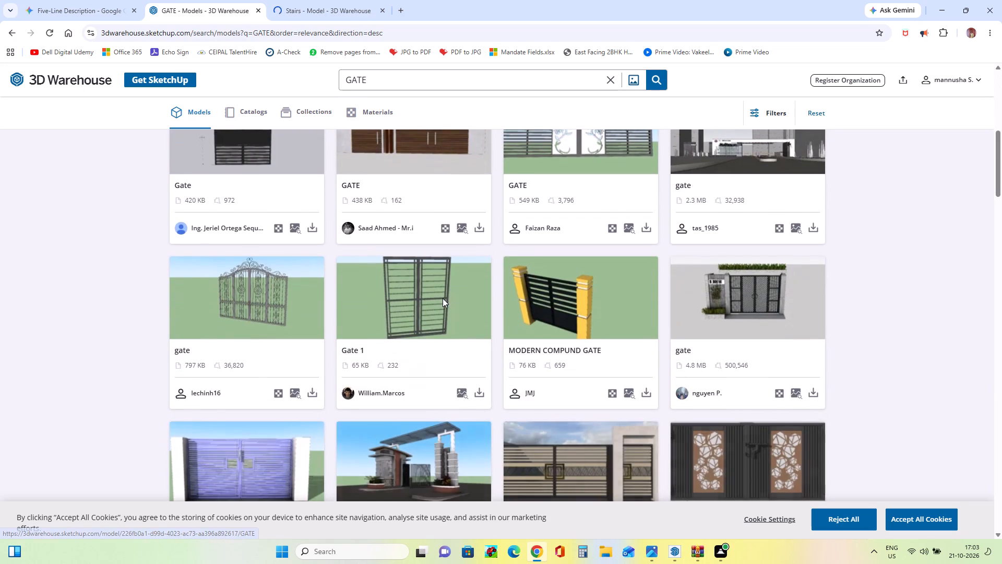
pyautogui.scroll(-5, 443, 298)
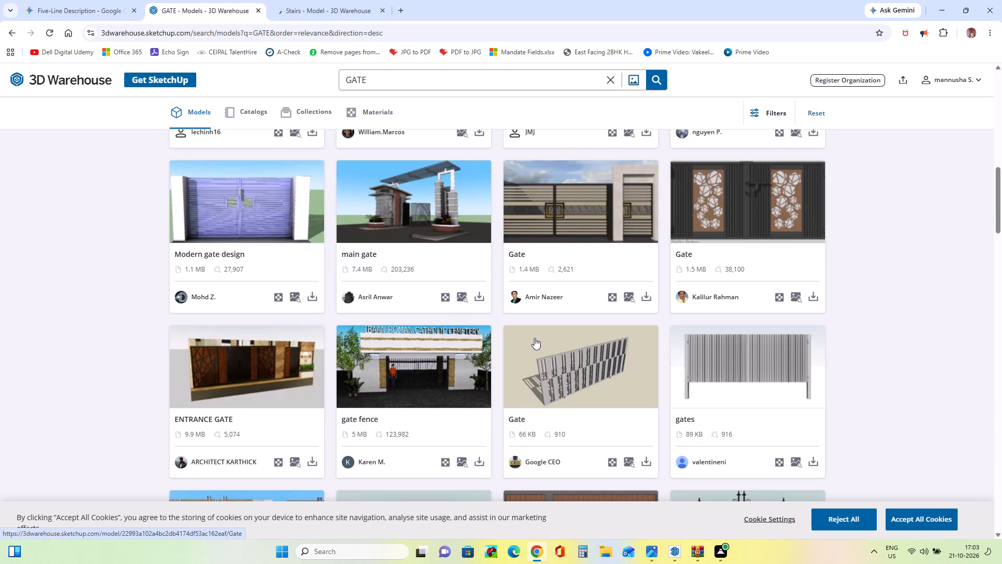
pyautogui.scroll(-2, 534, 338)
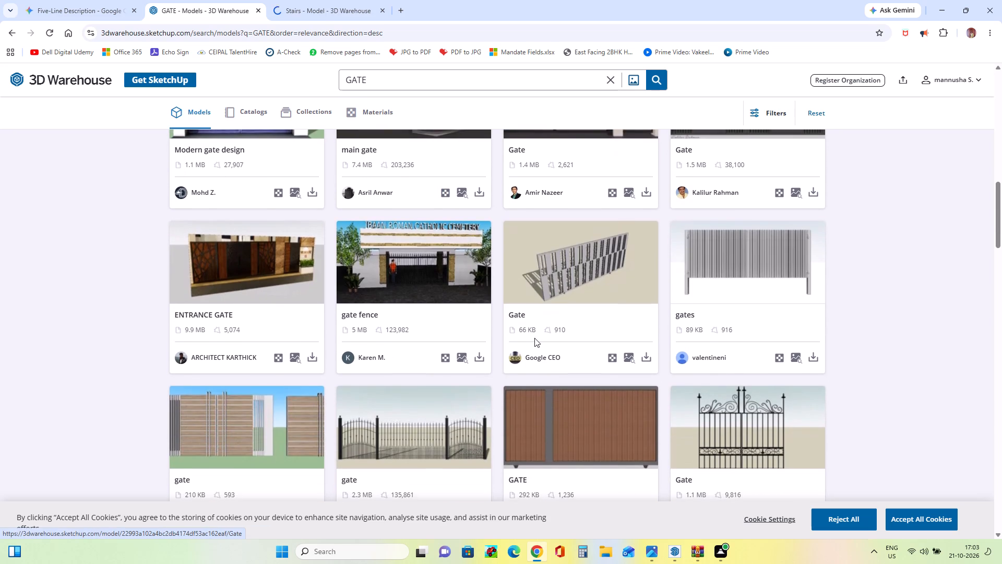
pyautogui.scroll(-3, 534, 338)
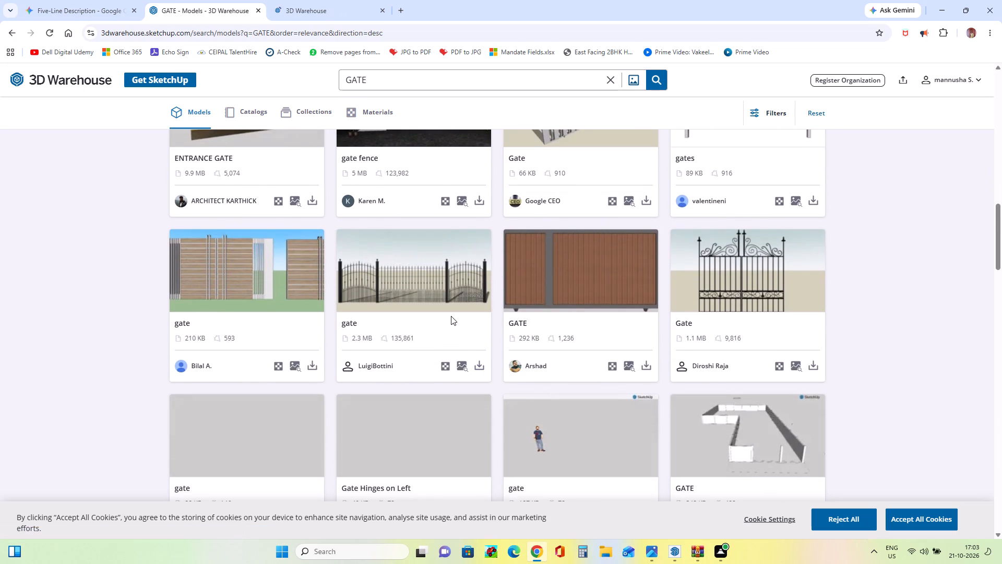
# Switch to SketchUp and examine the entrance gate in the reference image beside the building model.
pyautogui.click(676, 550)
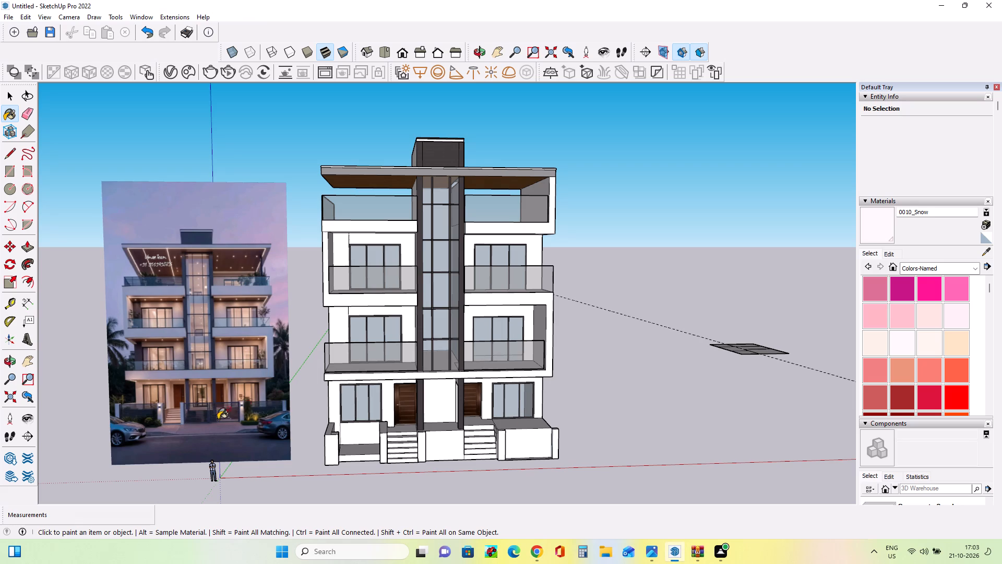
pyautogui.scroll(16, 169, 434)
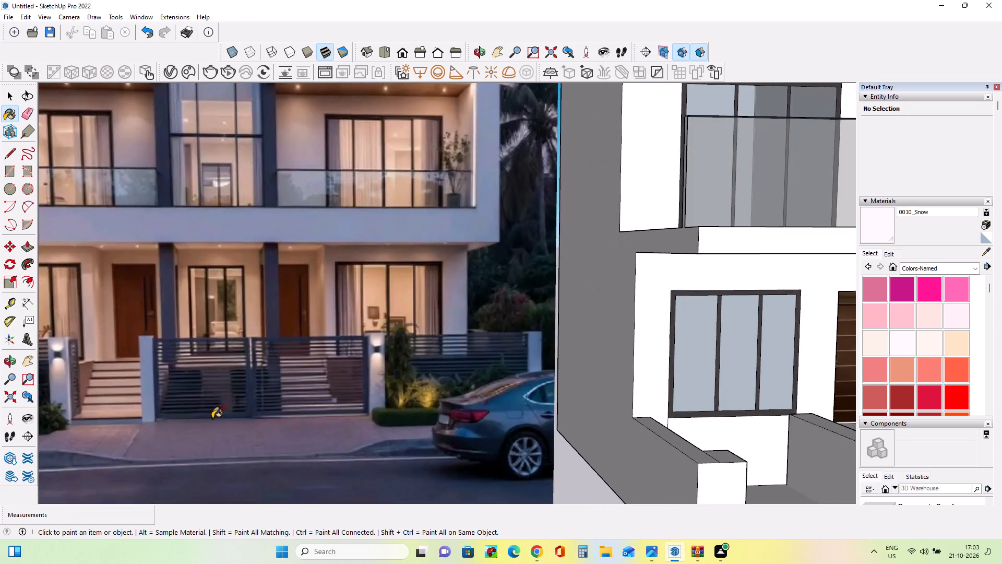
pyautogui.scroll(3, 213, 418)
pyautogui.scroll(-9, 213, 418)
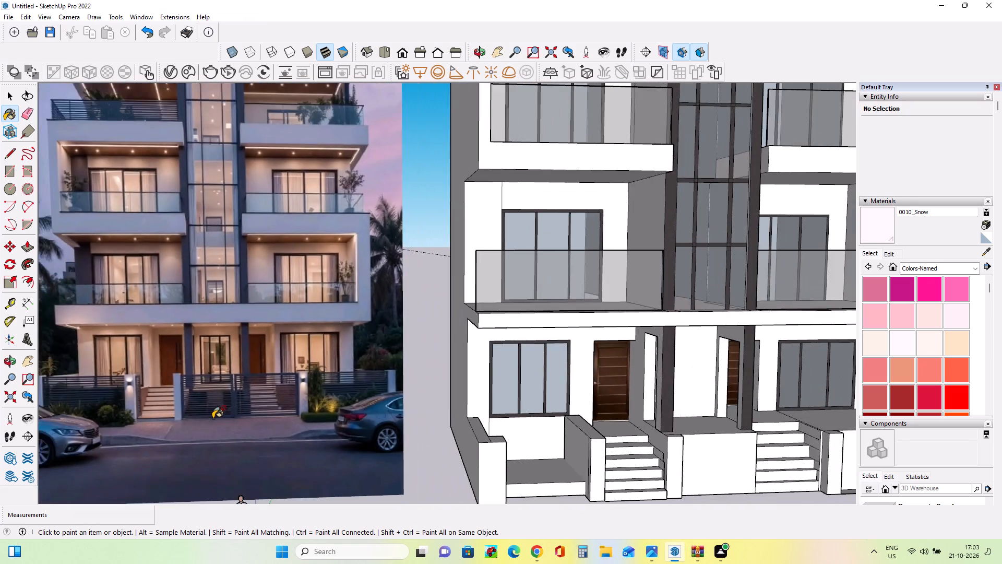
pyautogui.scroll(-8, 214, 418)
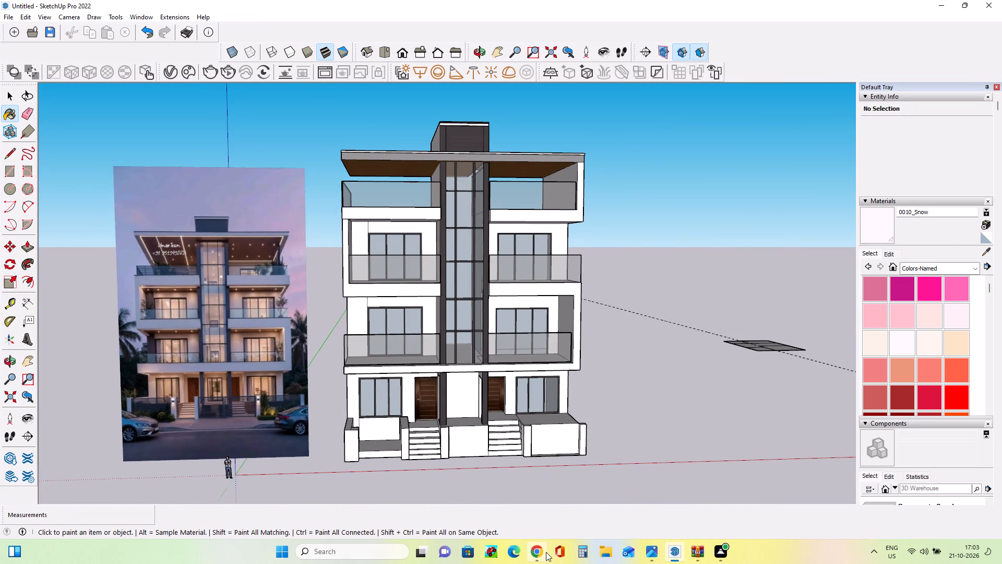
# Return to the GATE results in Chrome and download the 420 KB dark slatted double Gate model as a SketchUp file.
pyautogui.click(546, 552)
pyautogui.scroll(2, 570, 422)
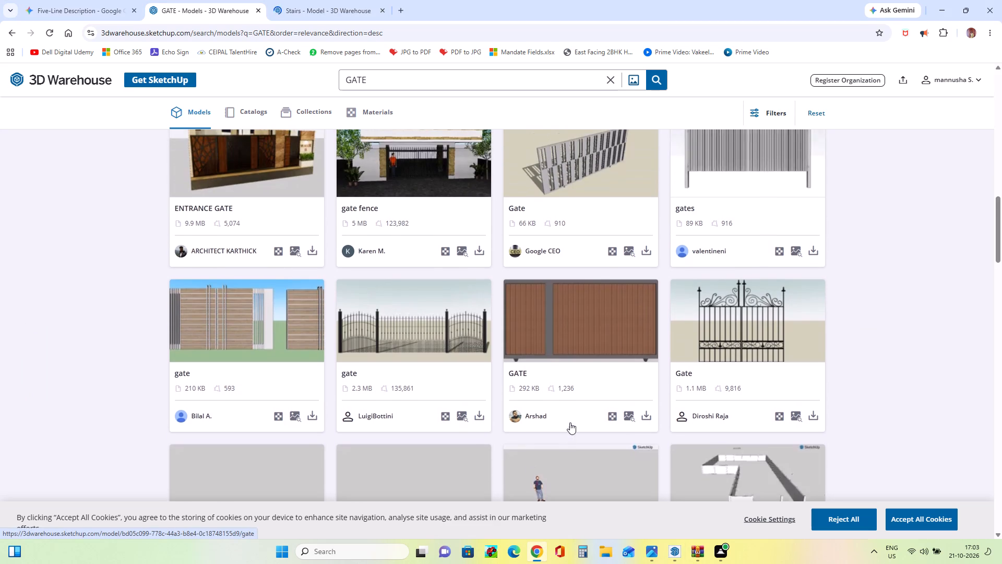
pyautogui.scroll(4, 570, 422)
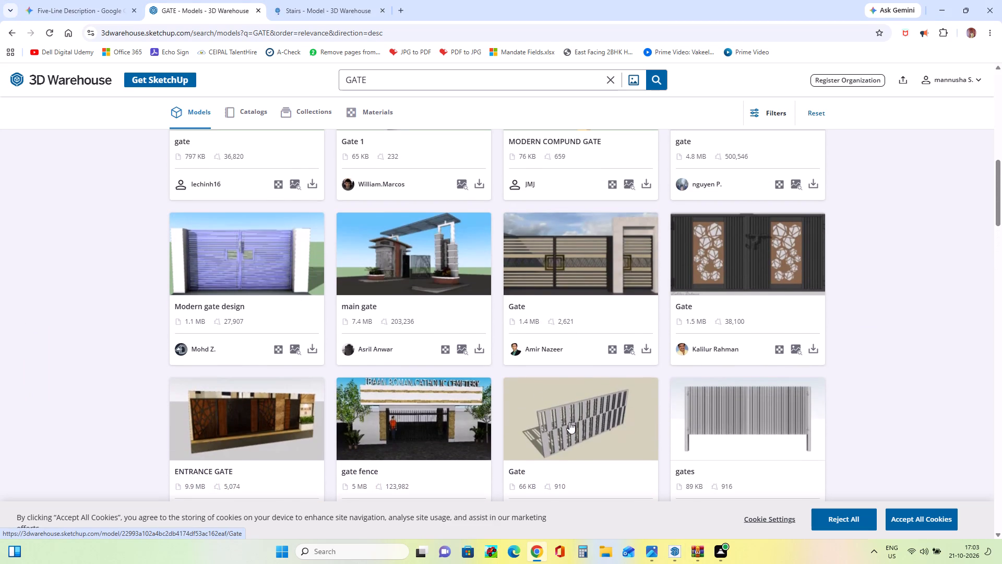
pyautogui.scroll(4, 569, 422)
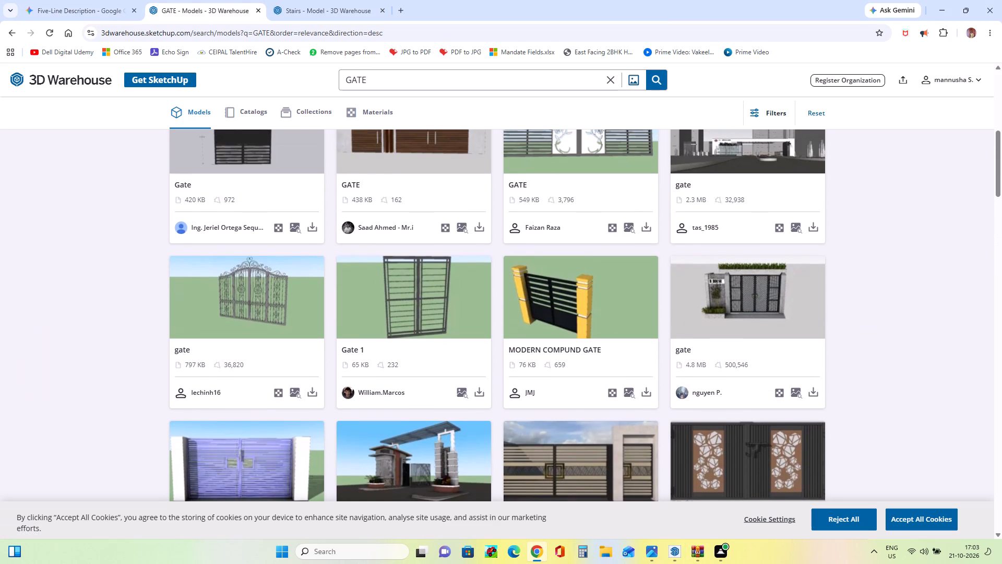
pyautogui.scroll(2, 569, 422)
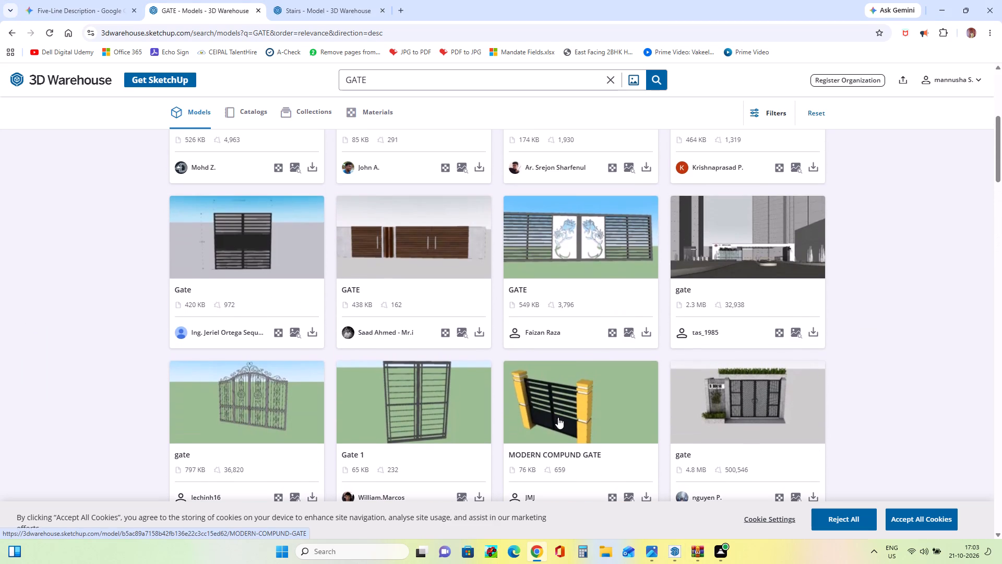
pyautogui.click(314, 331)
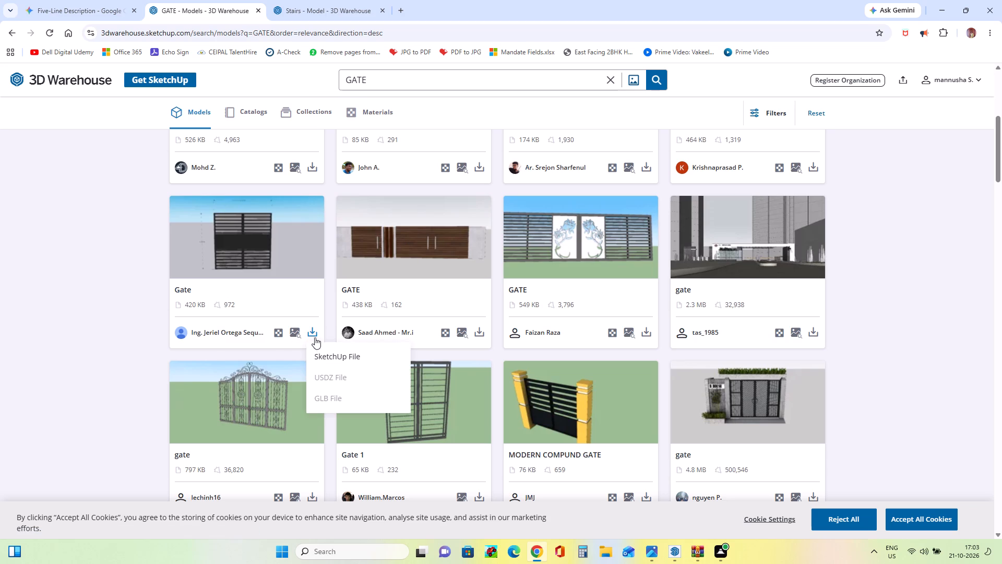
pyautogui.click(320, 355)
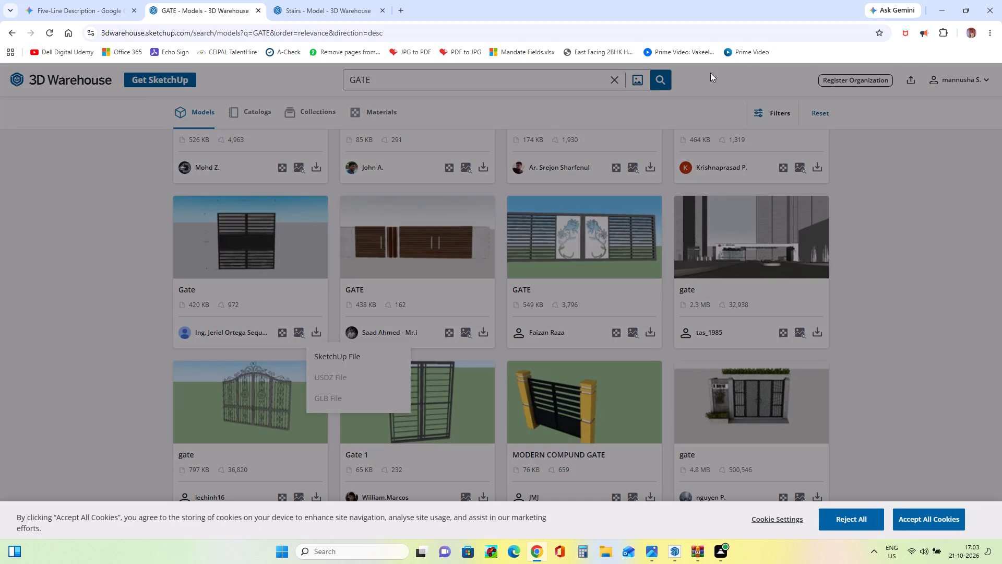
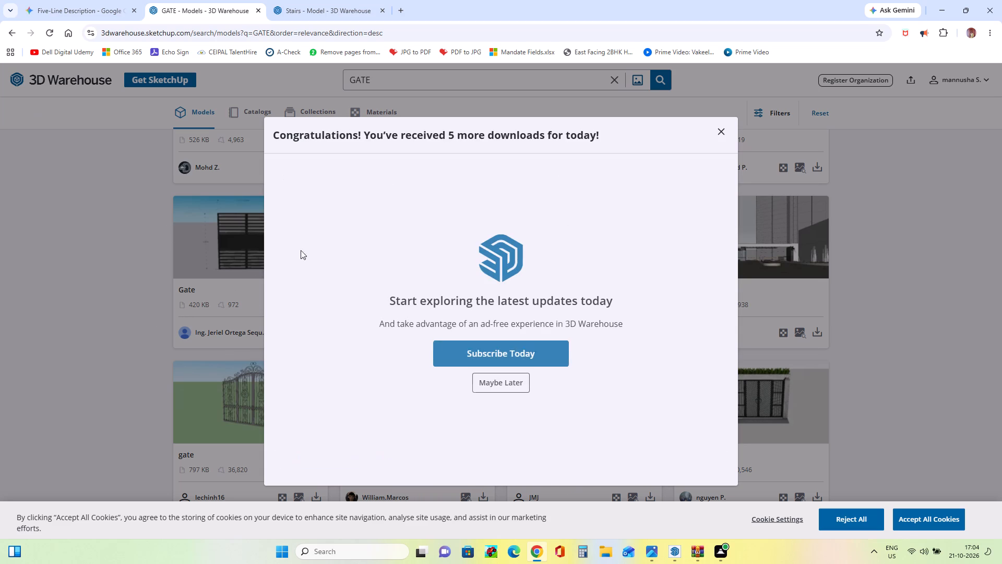
# Dismiss the subscription offer and download the 420 KB dark slatted double Gate model again as a SketchUp file.
pyautogui.click(720, 132)
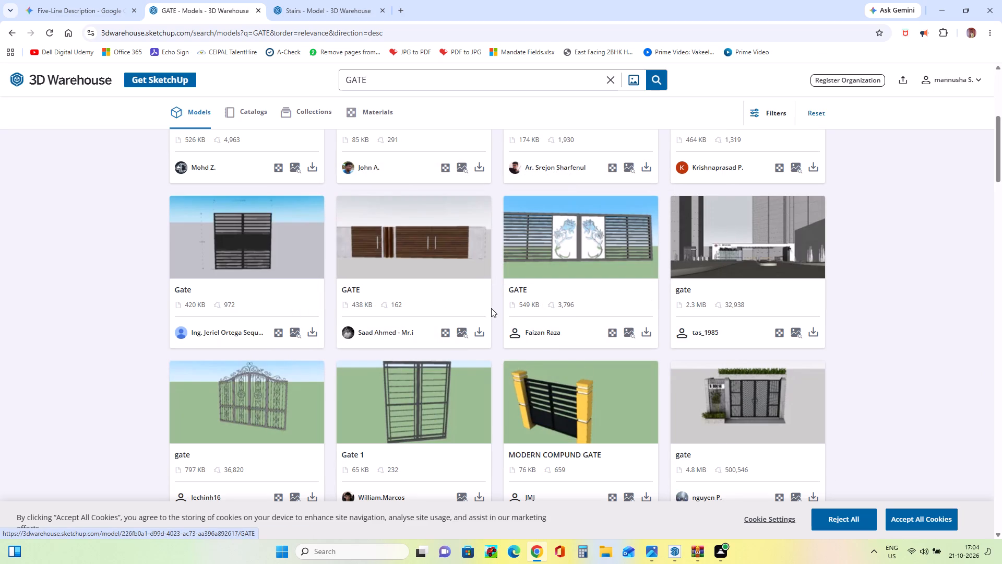
pyautogui.click(311, 334)
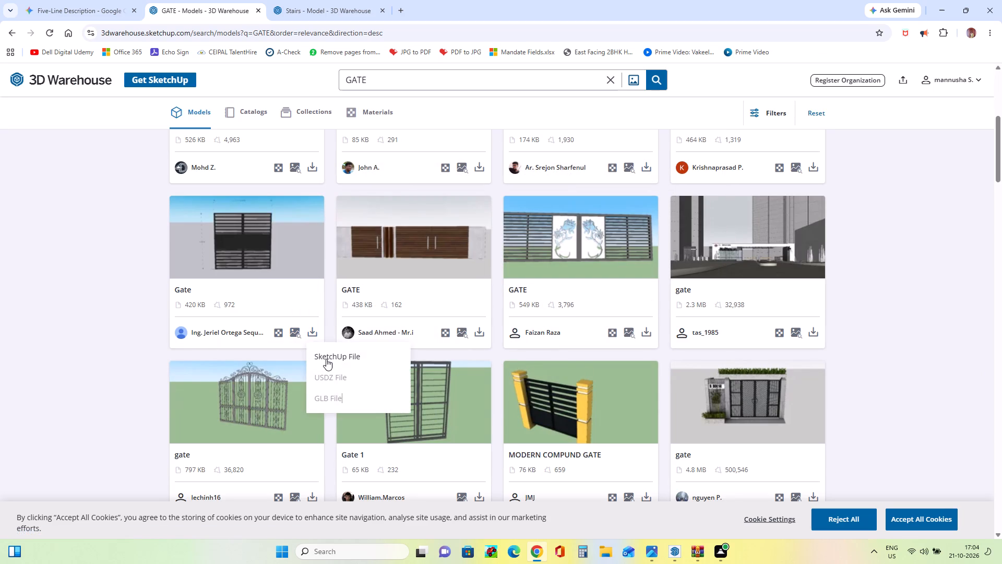
pyautogui.click(326, 359)
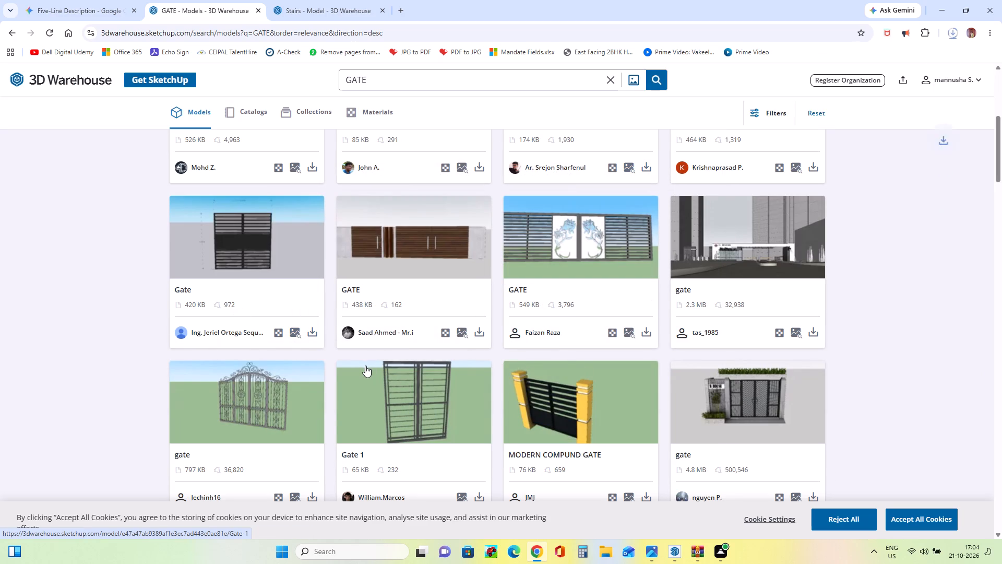
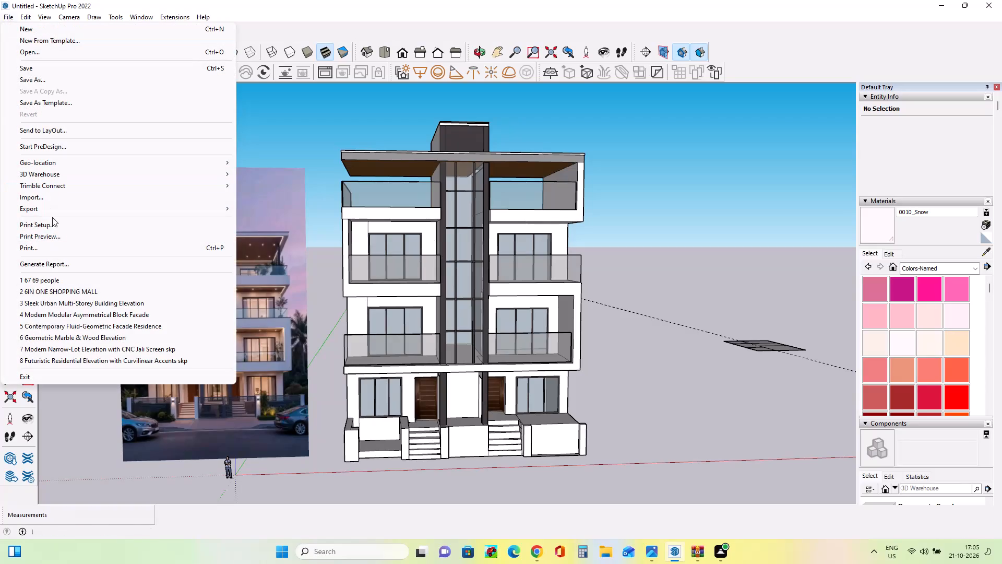
# Import the Porton+casa (2) gate file and place it on the ground in front of the building.
pyautogui.click(53, 200)
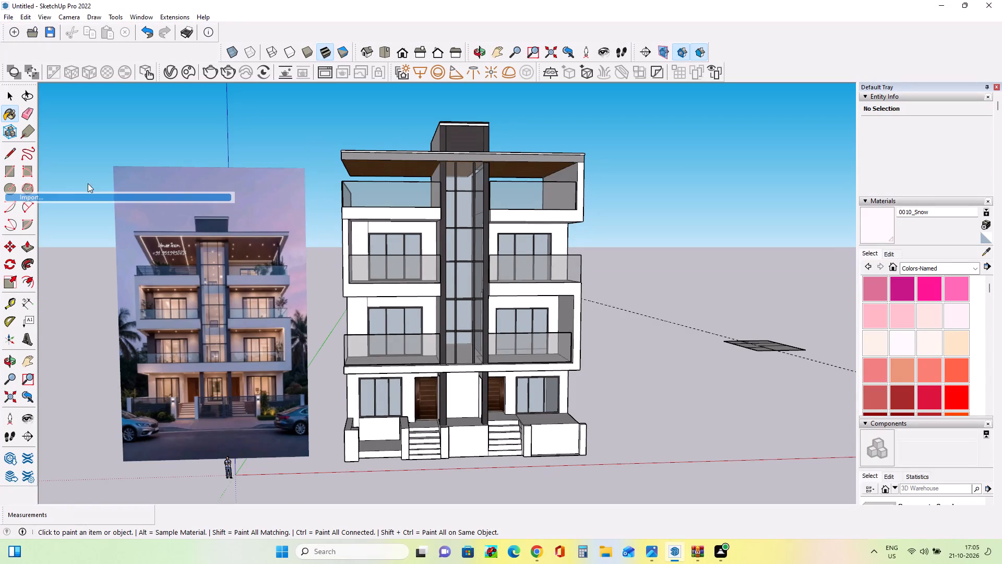
pyautogui.click(461, 236)
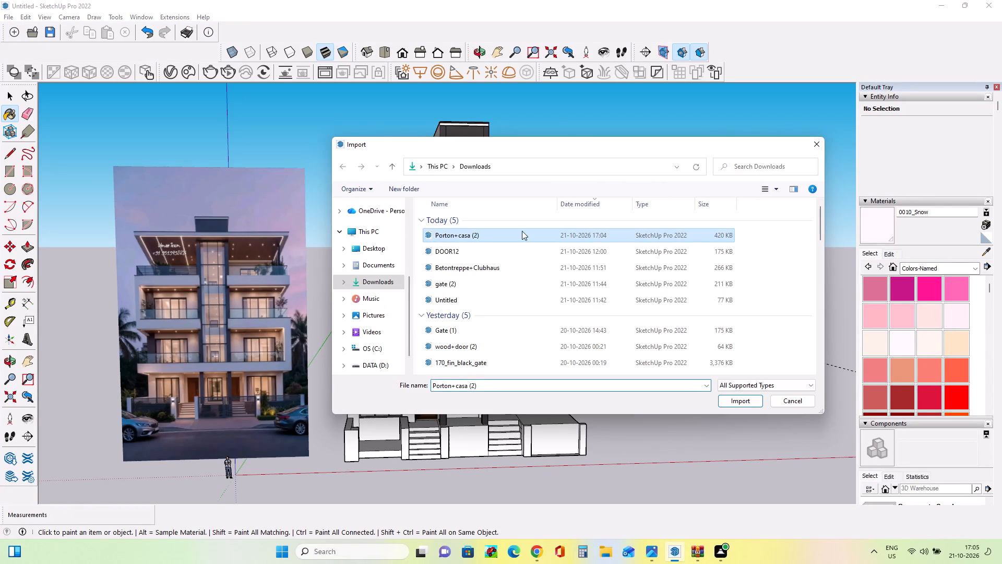
pyautogui.click(736, 402)
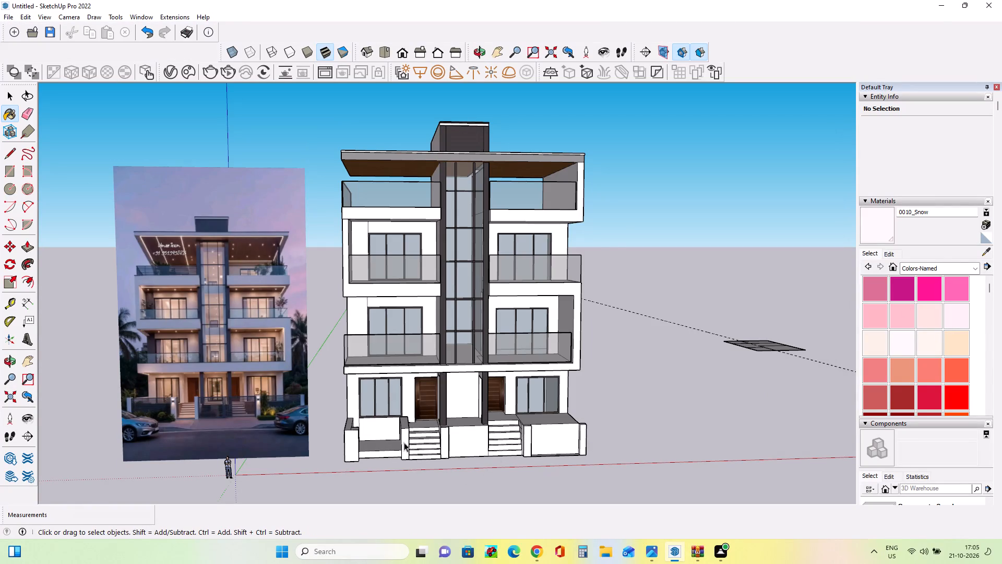
pyautogui.click(590, 309)
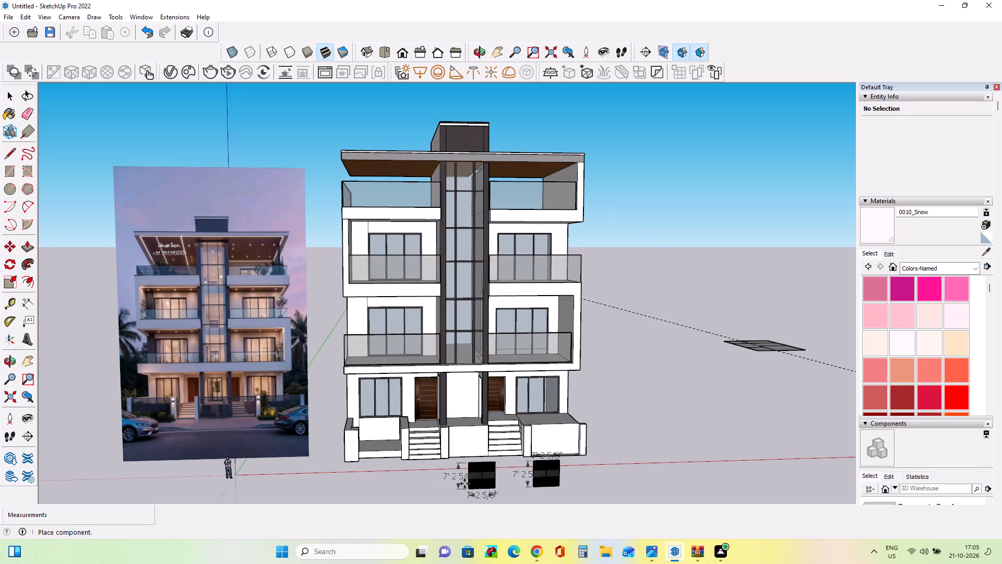
pyautogui.click(464, 484)
# Open the imported gate component for editing and delete the four linear dimensions around the two gates.
pyautogui.scroll(11, 490, 492)
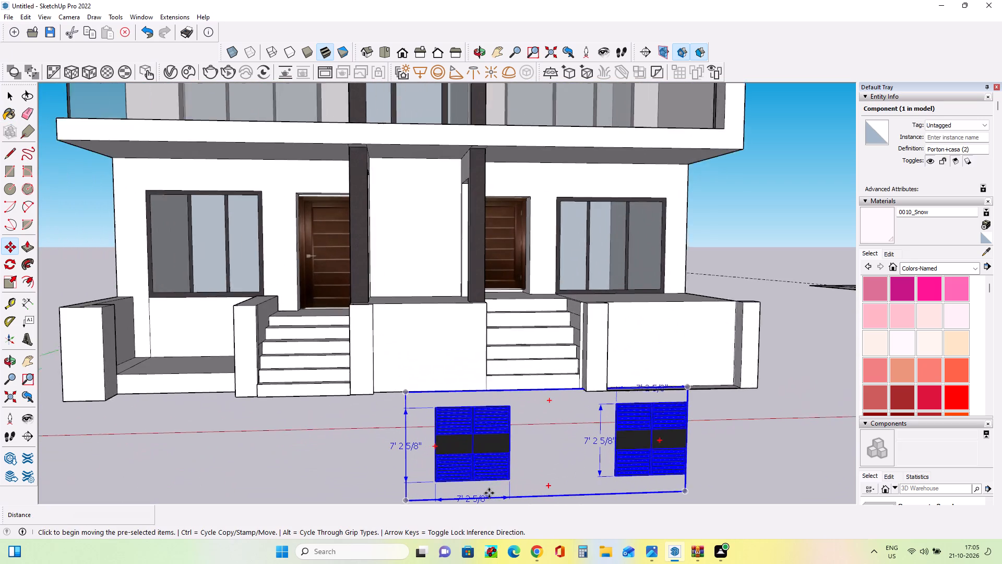
pyautogui.scroll(2, 489, 493)
pyautogui.rightClick(485, 444)
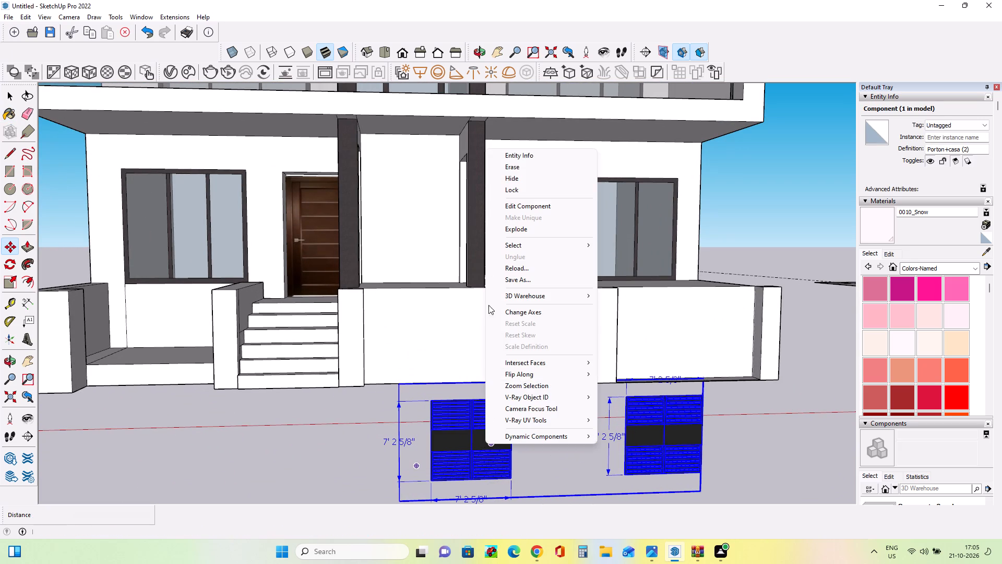
pyautogui.click(534, 210)
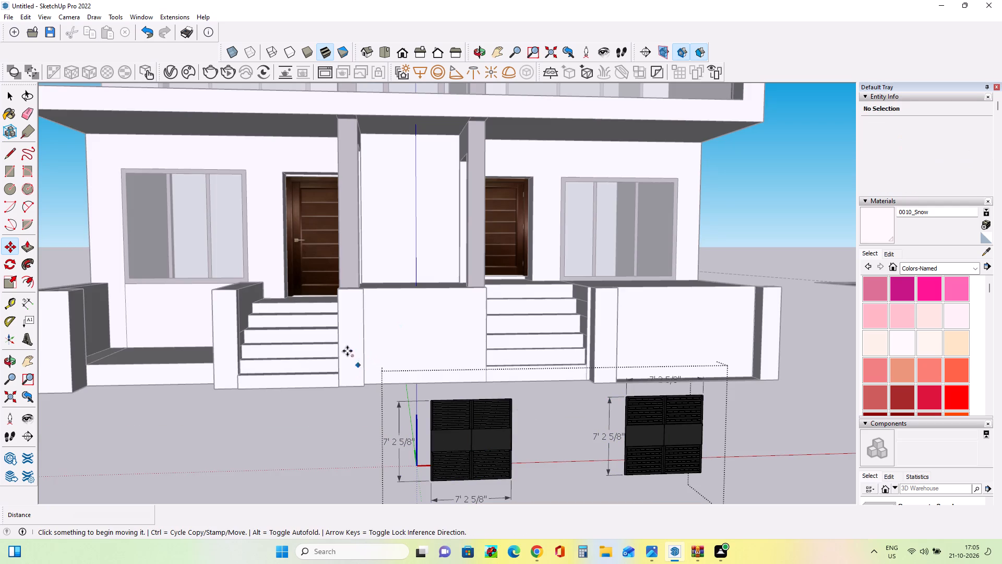
pyautogui.click(6, 93)
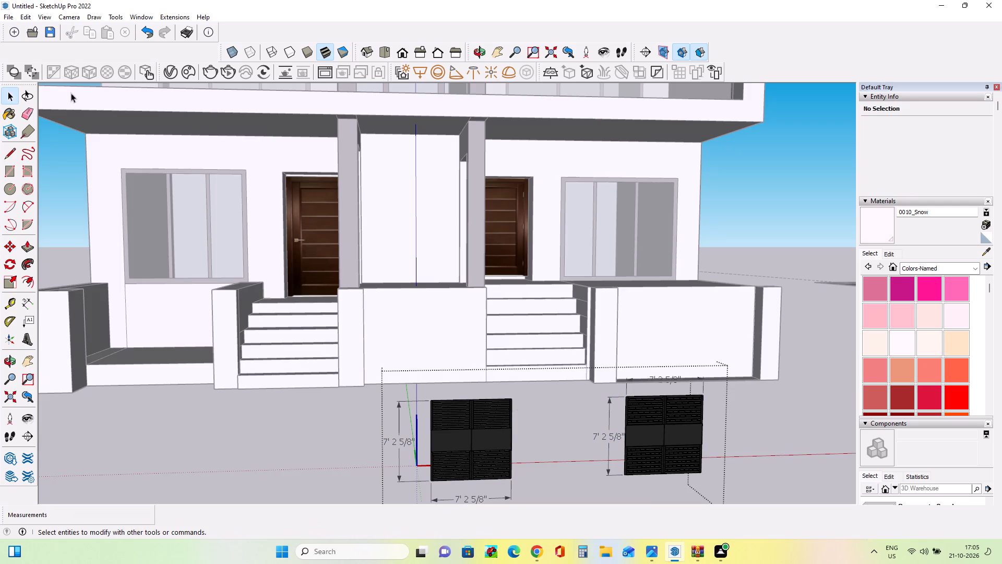
pyautogui.click(398, 410)
pyautogui.press('Delete')
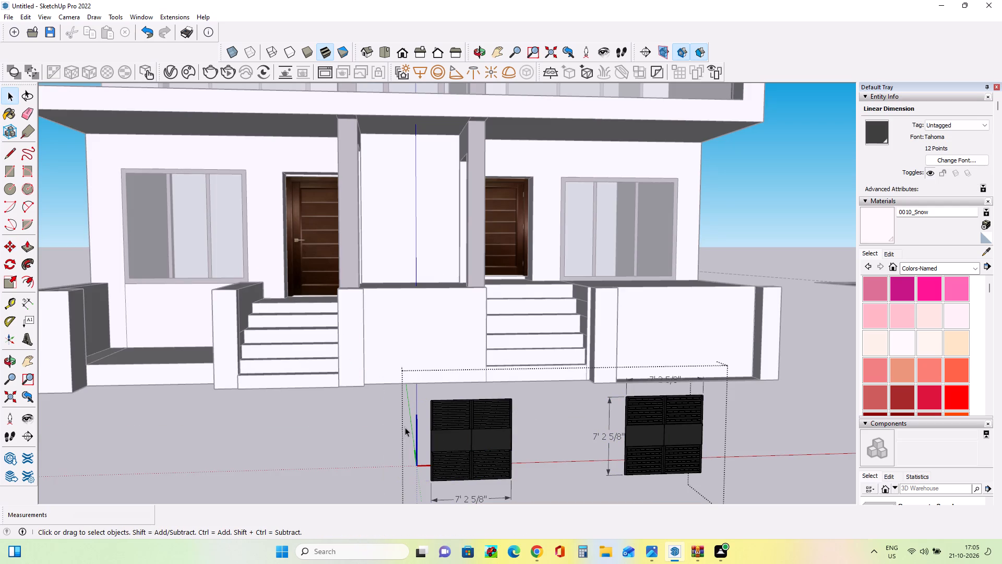
pyautogui.click(487, 498)
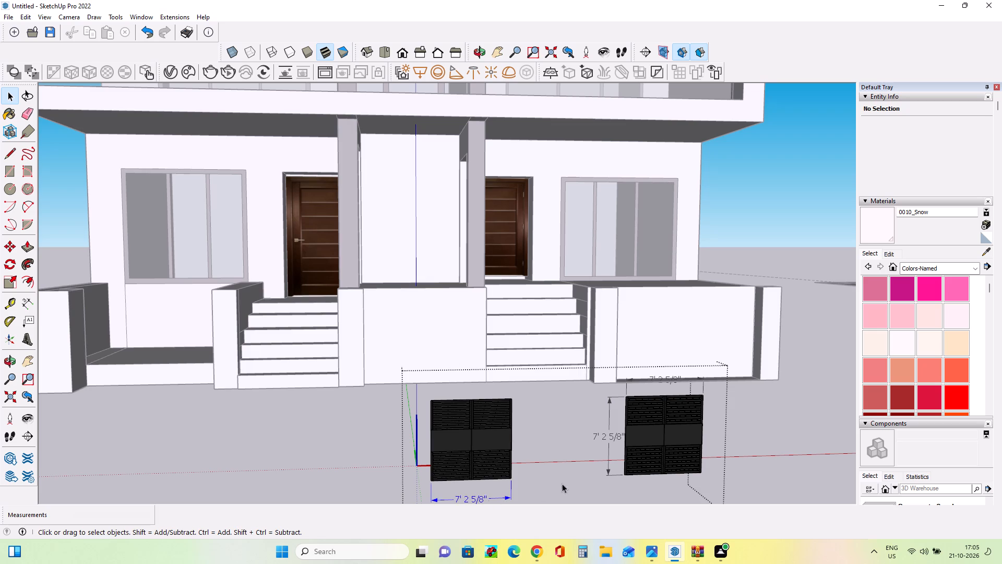
pyautogui.press('Delete')
pyautogui.click(614, 433)
pyautogui.press('Delete')
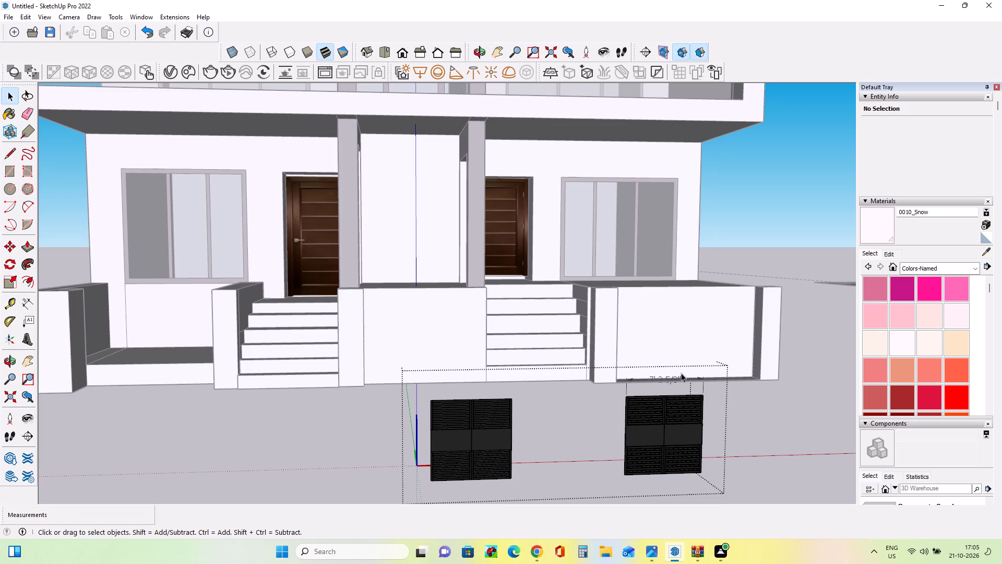
pyautogui.click(677, 377)
pyautogui.press('Delete')
# Delete the second gate, the one farther from the component's origin, inside the component.
pyautogui.moveTo(706, 391); pyautogui.dragTo(662, 419)
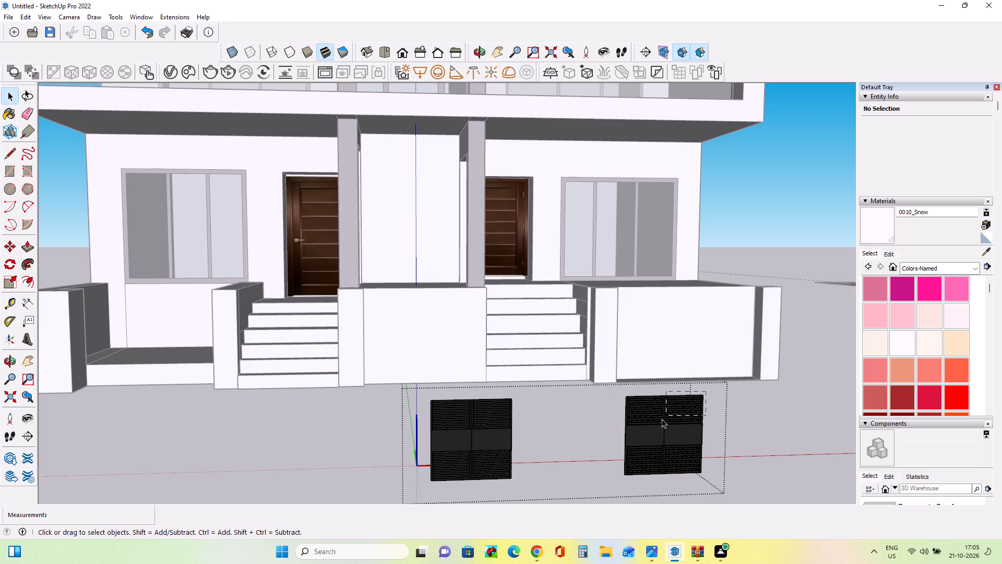
pyautogui.moveTo(662, 419); pyautogui.dragTo(622, 486)
pyautogui.press('Delete')
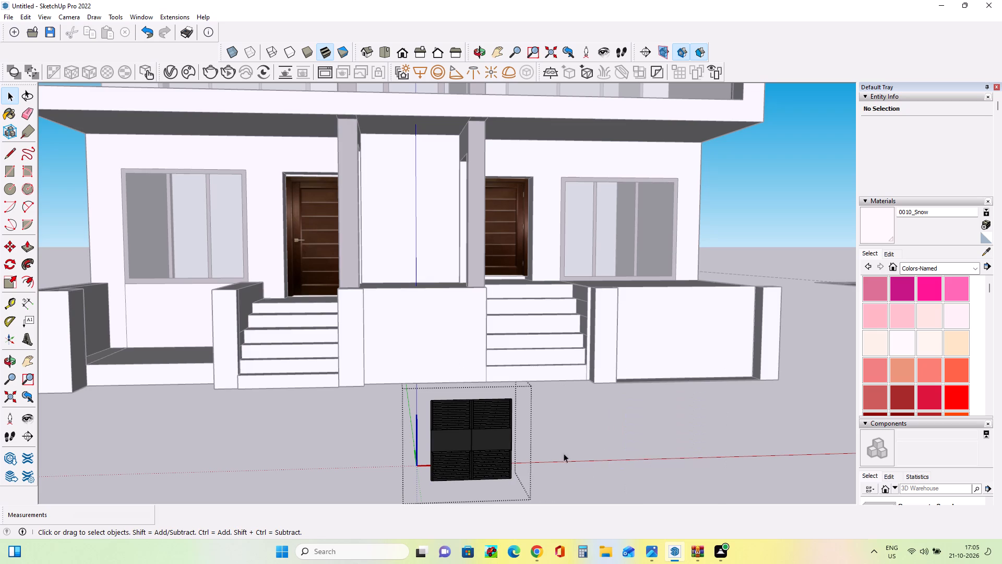
# Move the remaining slatted gate about 31' 7/8" to the base of the outer boundary pillar in front of the left ground-floor window.
pyautogui.click(17, 248)
pyautogui.click(430, 479)
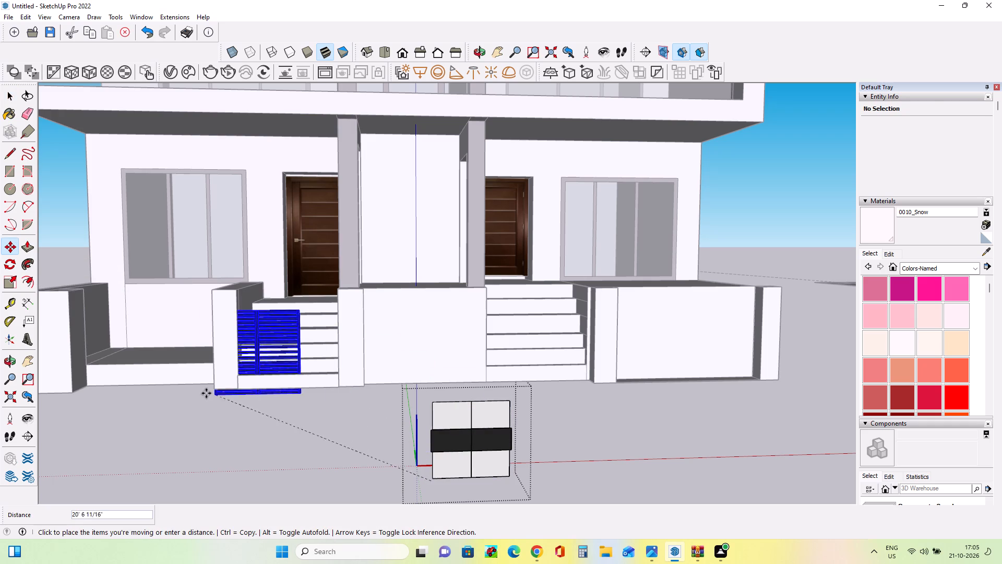
pyautogui.click(73, 390)
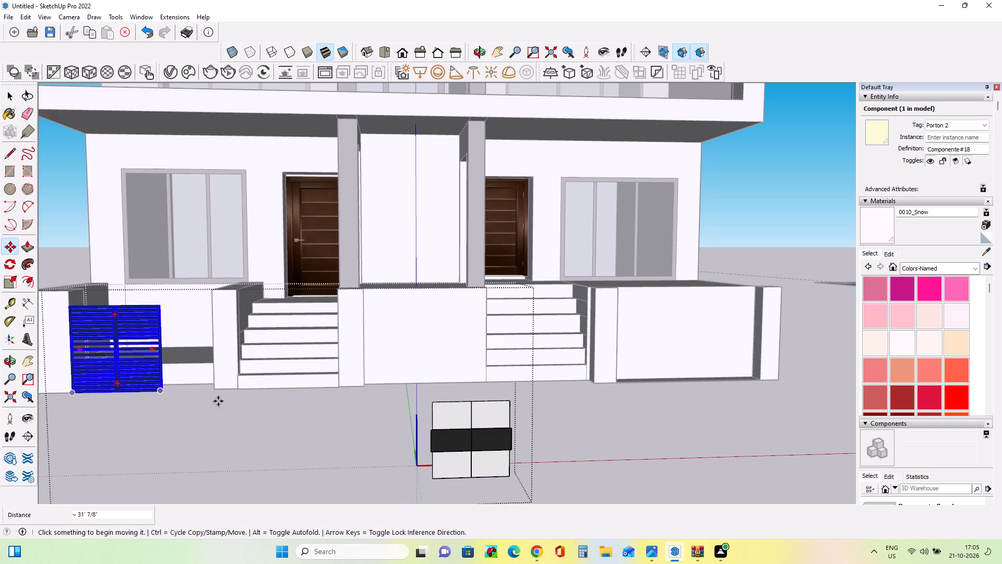
# Delete the leftover white panels with the dark middle band at the gate's original location.
pyautogui.moveTo(266, 413); pyautogui.dragTo(431, 435, button='middle')
pyautogui.scroll(-3, 431, 435)
pyautogui.moveTo(564, 466); pyautogui.dragTo(448, 485, button='middle')
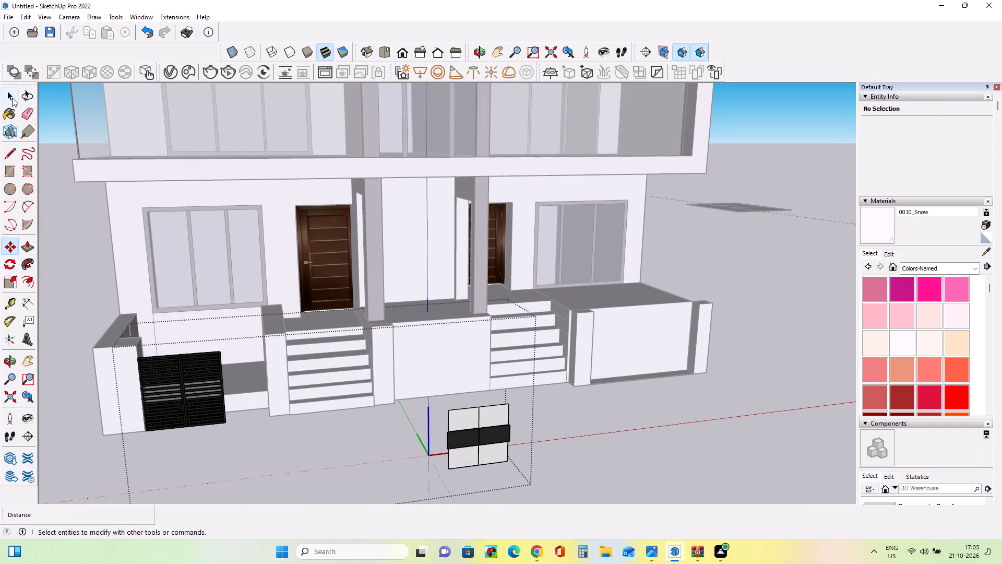
pyautogui.click(12, 98)
pyautogui.moveTo(526, 394); pyautogui.dragTo(440, 488)
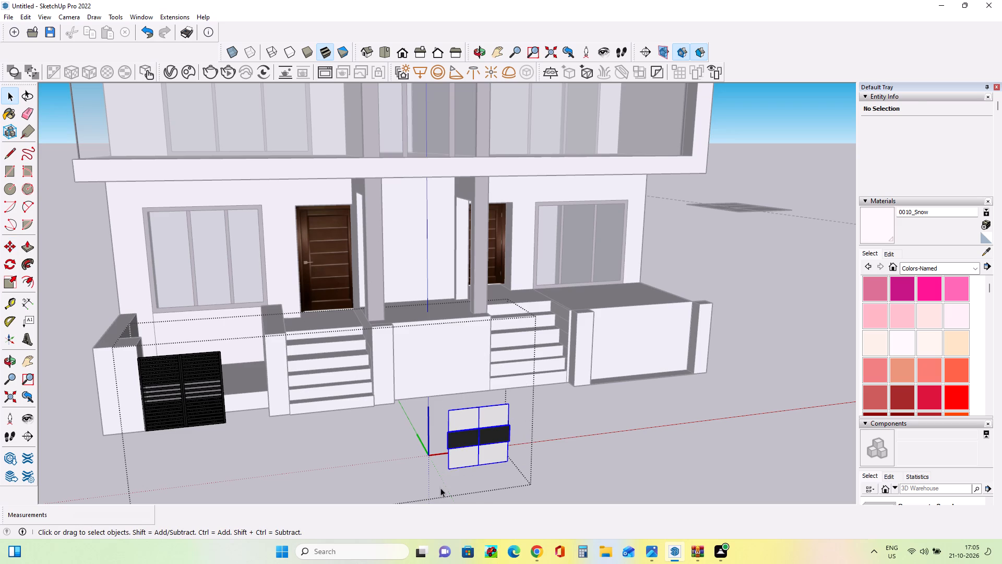
pyautogui.press('Delete')
# Scale the slatted gate about 1.57 along the red axis to span the opening between the pillars, and leave component editing.
pyautogui.moveTo(475, 453); pyautogui.dragTo(444, 448, button='middle')
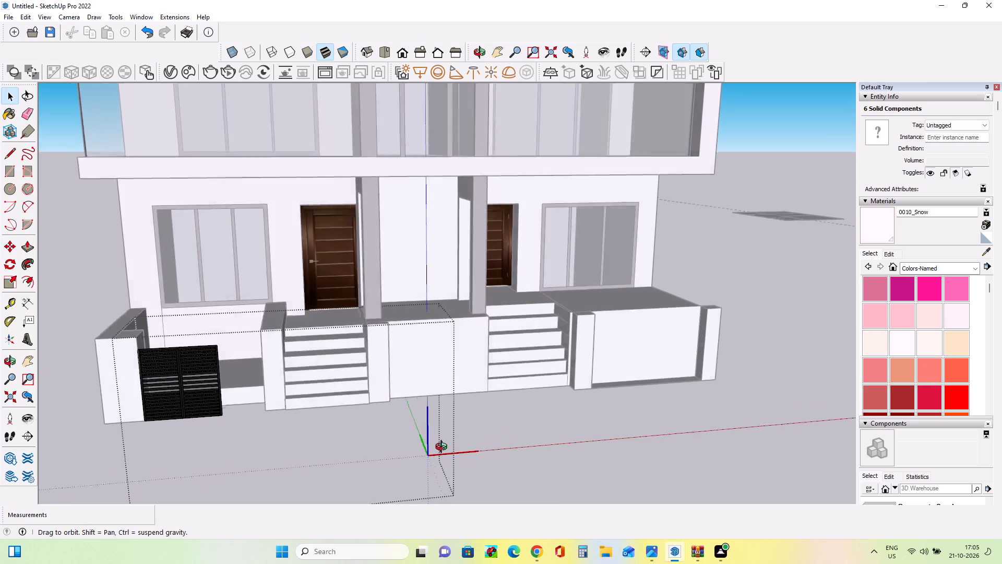
pyautogui.moveTo(444, 448); pyautogui.dragTo(347, 437, button='middle')
pyautogui.scroll(7, 220, 378)
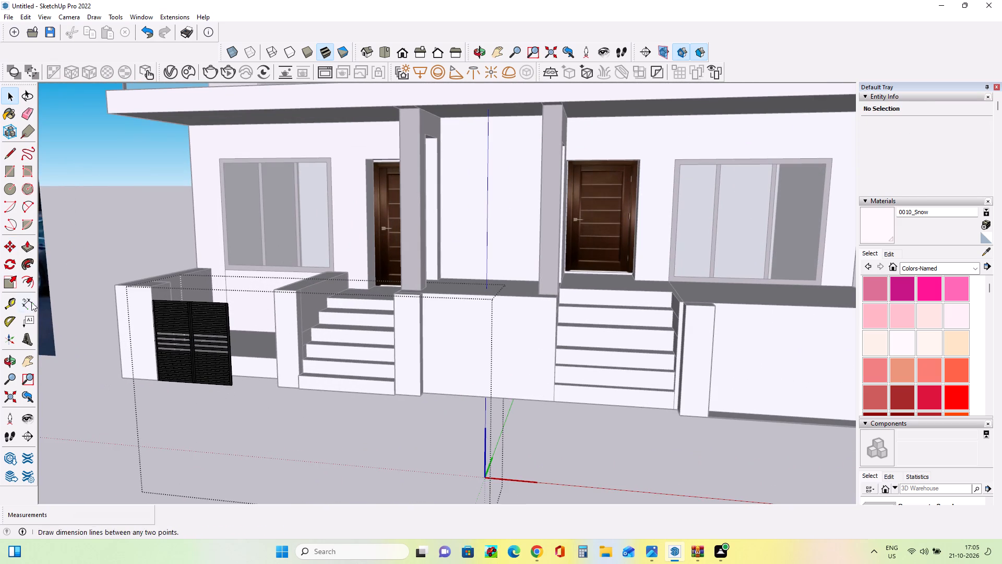
pyautogui.click(8, 278)
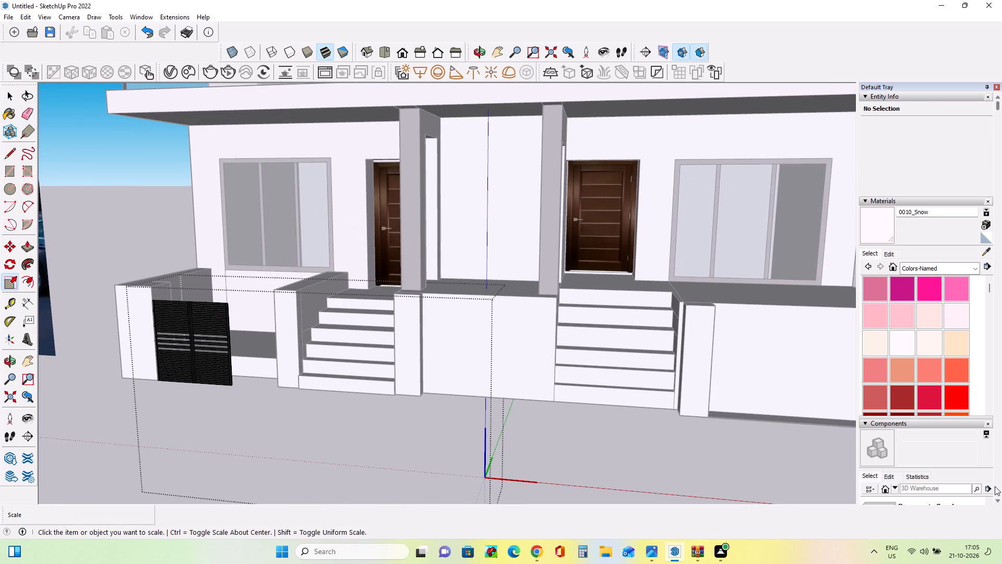
pyautogui.click(207, 360)
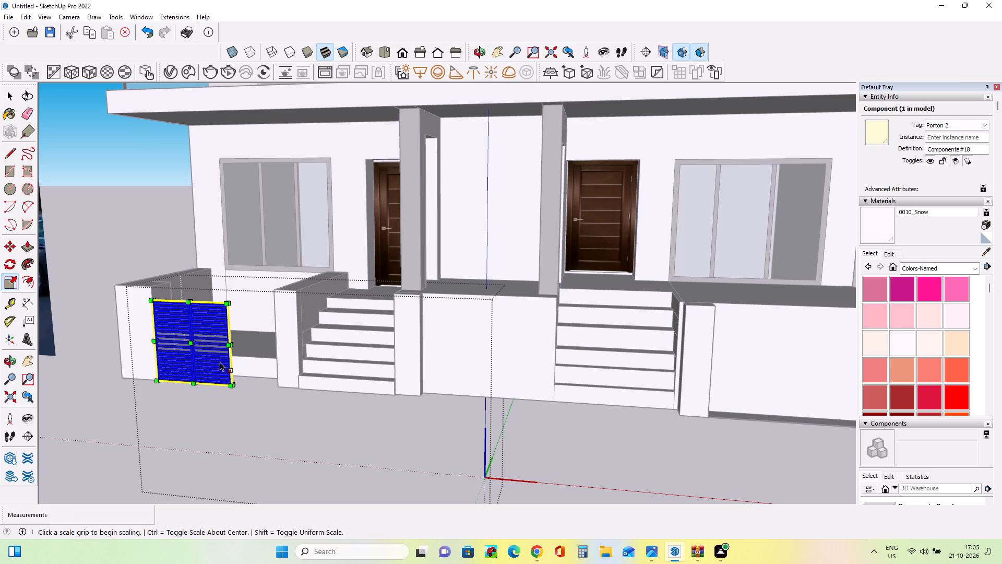
pyautogui.scroll(13, 230, 343)
pyautogui.moveTo(248, 355); pyautogui.dragTo(240, 363, button='middle')
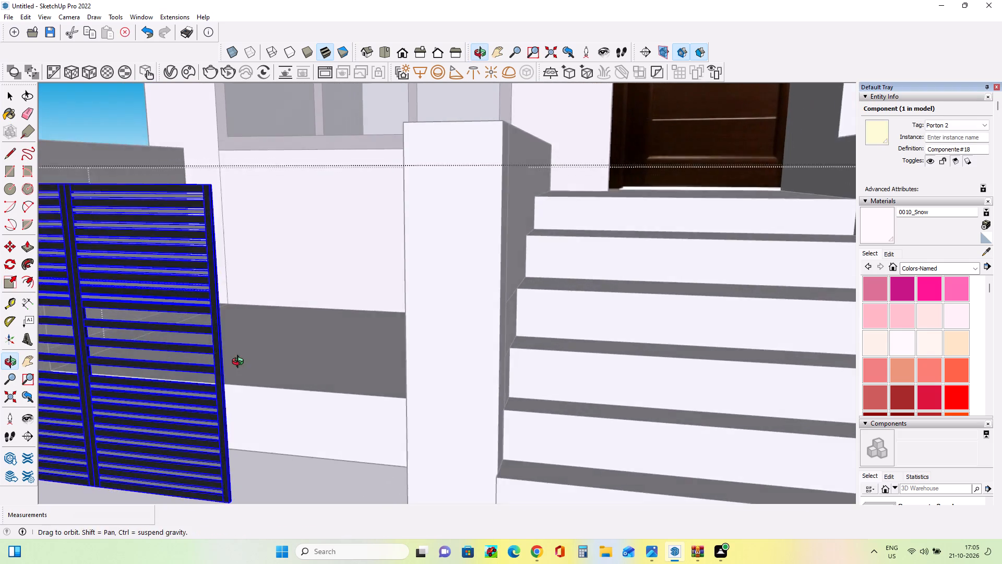
pyautogui.moveTo(240, 363); pyautogui.dragTo(212, 378, button='middle')
pyautogui.scroll(7, 204, 361)
pyautogui.click(204, 357)
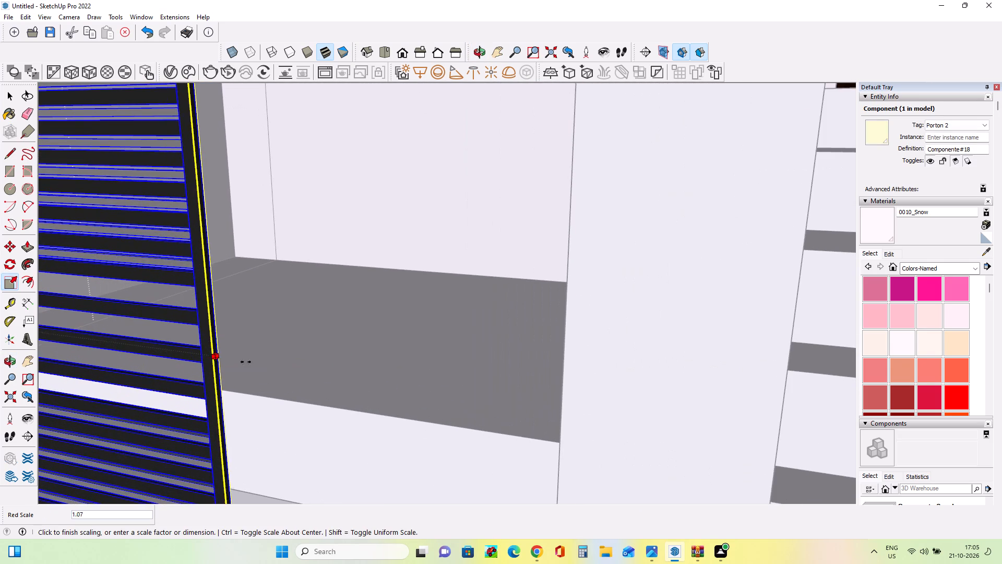
pyautogui.scroll(-10, 410, 389)
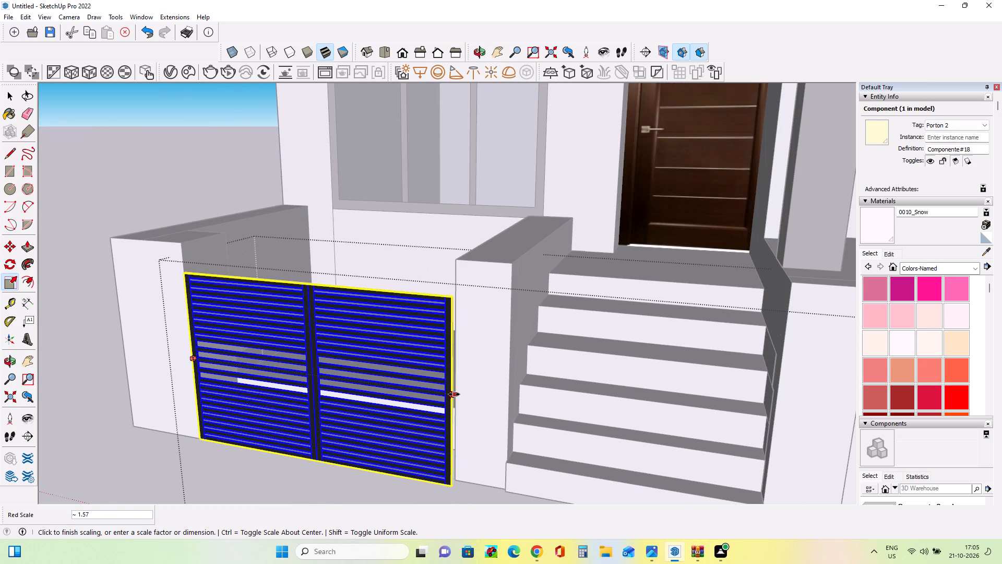
pyautogui.click(454, 394)
pyautogui.moveTo(457, 422); pyautogui.dragTo(537, 400, button='middle')
pyautogui.scroll(3, 506, 425)
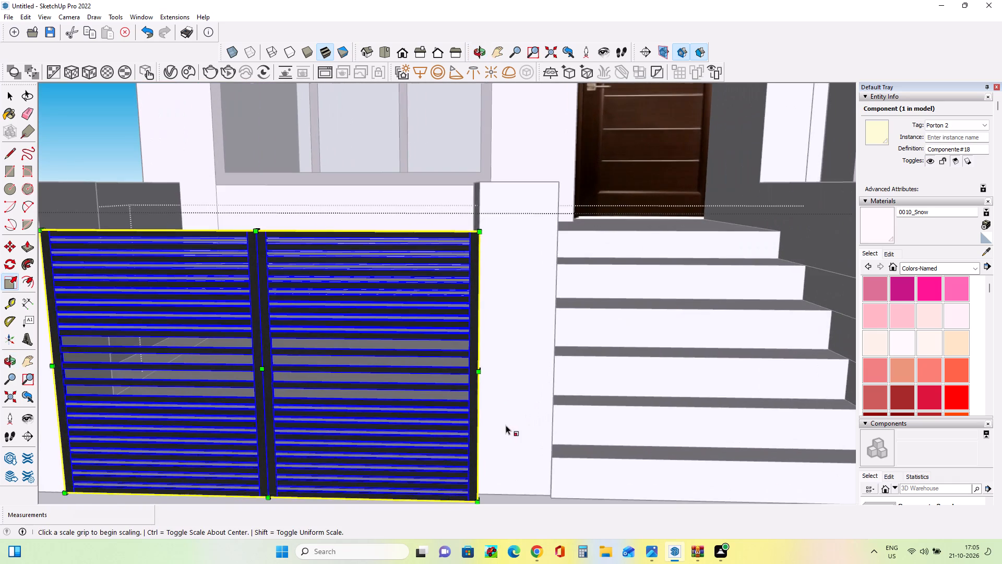
pyautogui.moveTo(502, 435); pyautogui.dragTo(482, 405, button='middle')
pyautogui.moveTo(487, 409); pyautogui.dragTo(439, 431, button='middle')
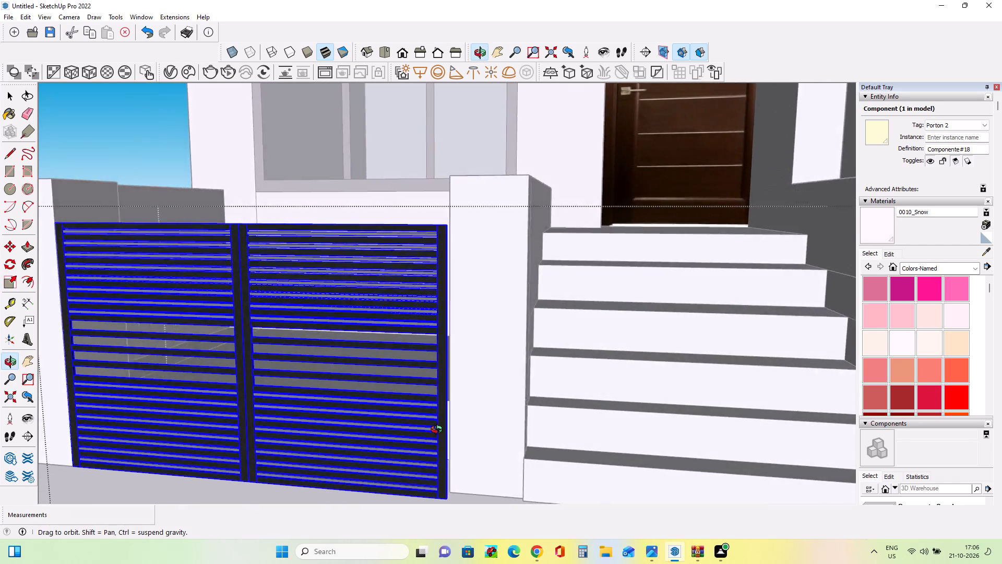
pyautogui.moveTo(439, 431); pyautogui.dragTo(372, 433, button='middle')
pyautogui.scroll(-6, 372, 433)
pyautogui.moveTo(388, 451); pyautogui.dragTo(385, 470, button='middle')
pyautogui.click(6, 98)
pyautogui.doubleClick(81, 373)
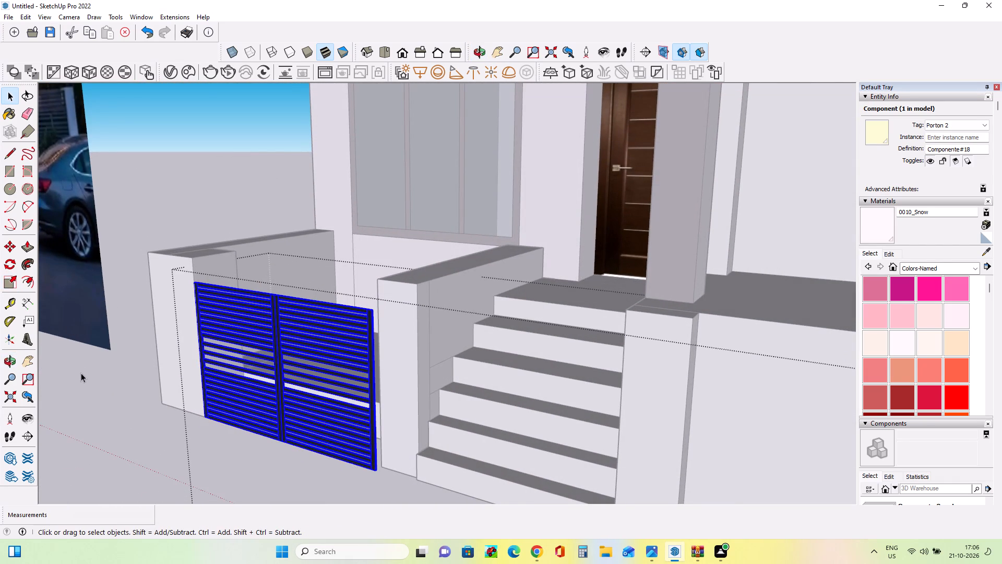
# Pull the front face of the pillar between the gate and the stairs outward, with a final pull of about 3 11/16".
pyautogui.click(412, 414)
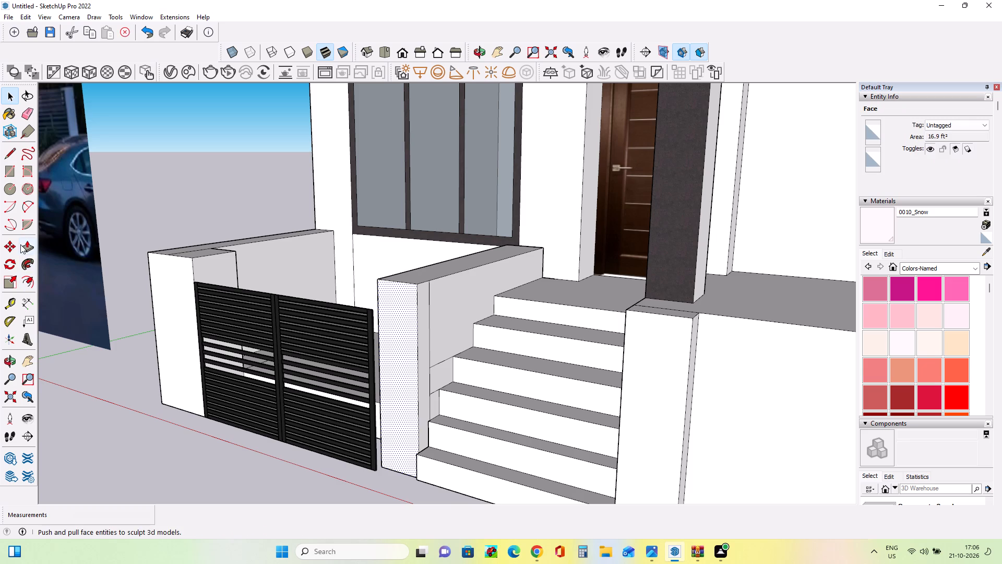
pyautogui.click(23, 245)
pyautogui.click(401, 370)
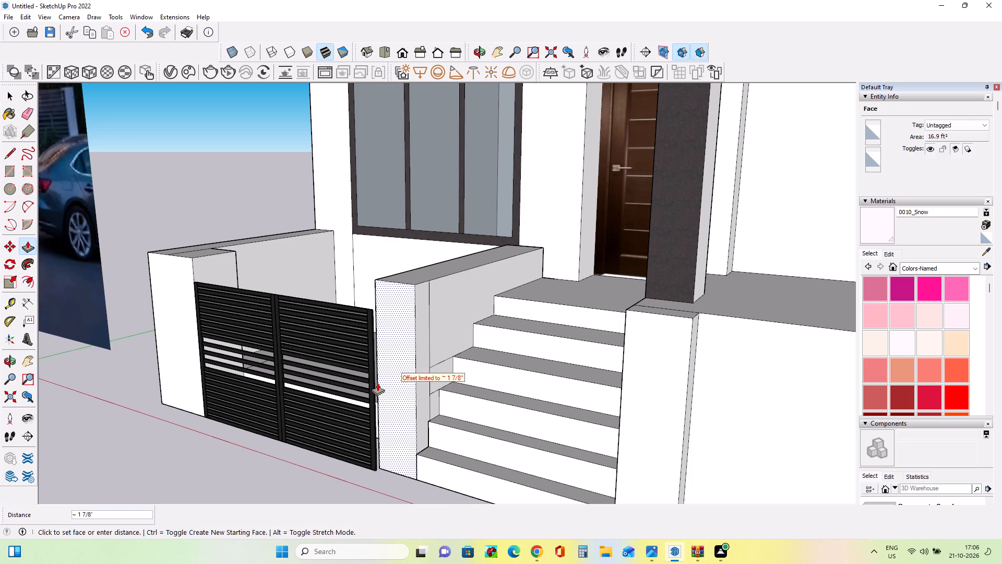
pyautogui.click(391, 384)
pyautogui.click(393, 395)
pyautogui.click(392, 399)
pyautogui.click(392, 401)
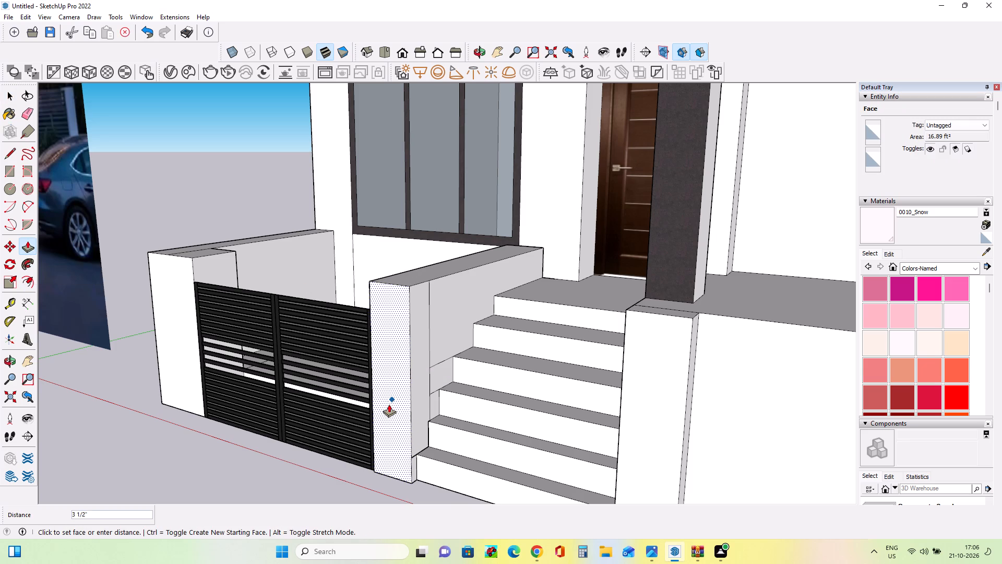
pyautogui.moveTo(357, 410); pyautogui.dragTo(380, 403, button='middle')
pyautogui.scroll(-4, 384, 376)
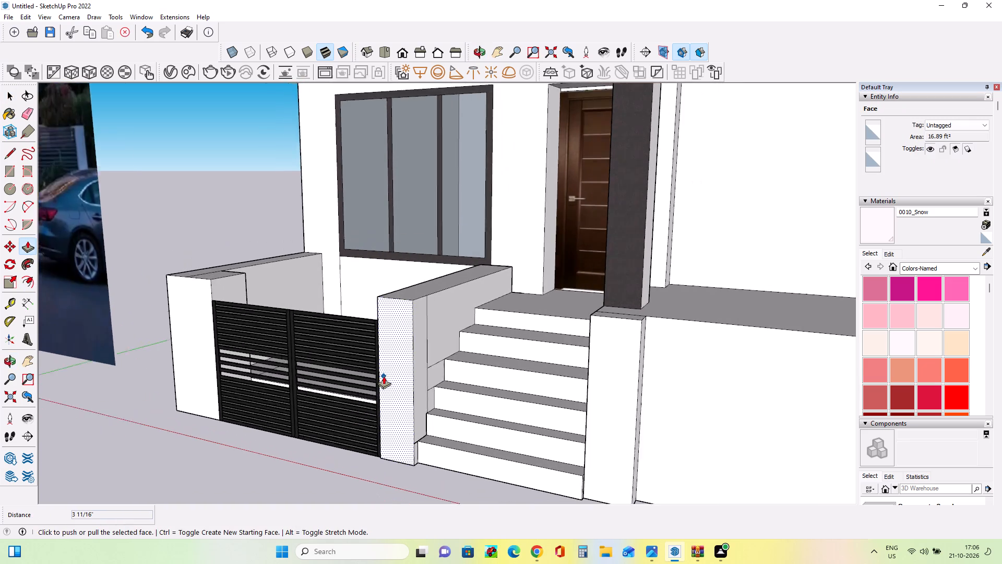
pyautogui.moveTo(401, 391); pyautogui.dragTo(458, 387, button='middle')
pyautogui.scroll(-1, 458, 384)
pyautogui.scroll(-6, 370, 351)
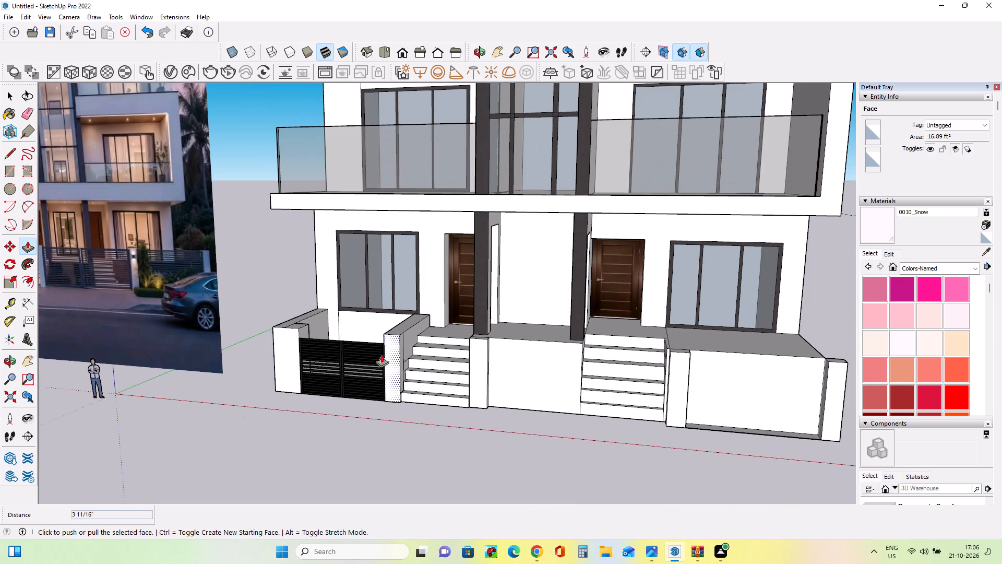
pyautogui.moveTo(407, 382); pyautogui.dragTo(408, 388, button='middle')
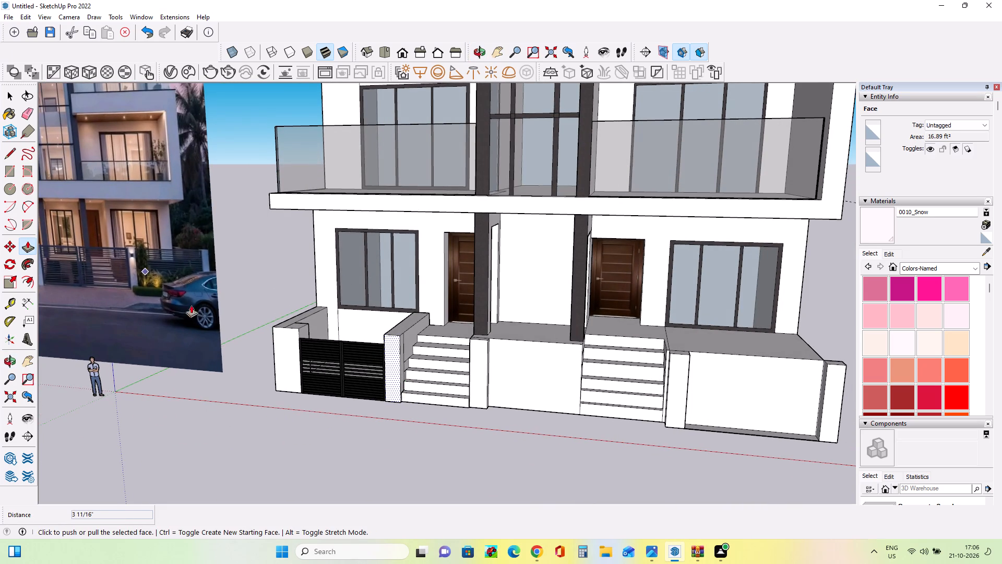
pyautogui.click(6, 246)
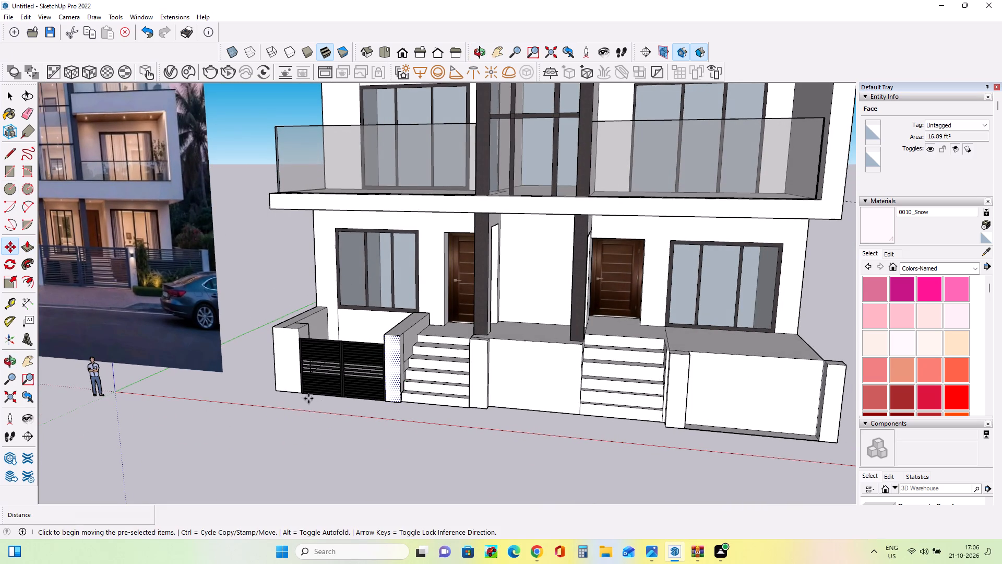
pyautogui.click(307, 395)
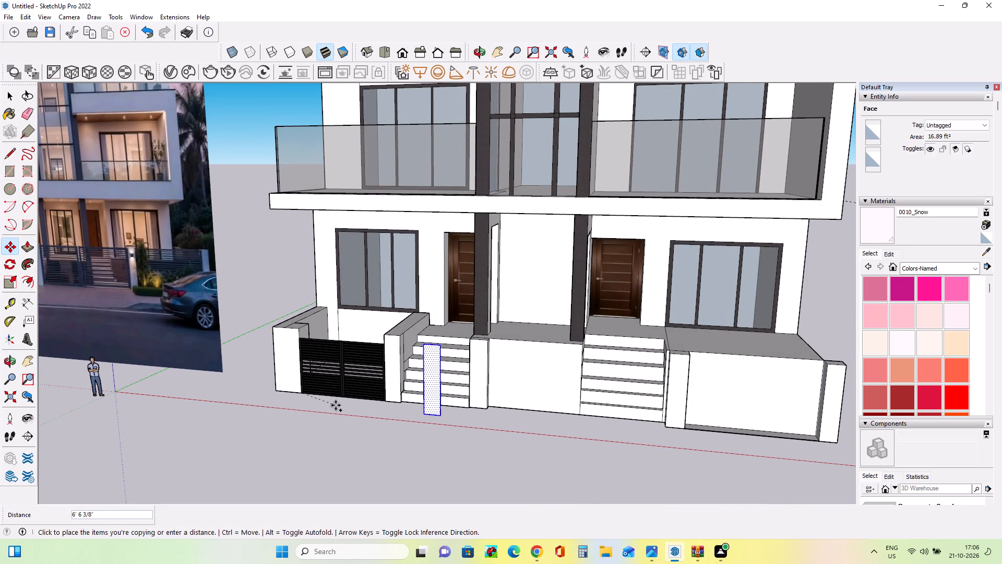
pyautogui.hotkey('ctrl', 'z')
# Pull the front face of the pillar between the gate and the left stairs outward about 3 13/16".
pyautogui.moveTo(412, 394); pyautogui.dragTo(397, 414, button='middle')
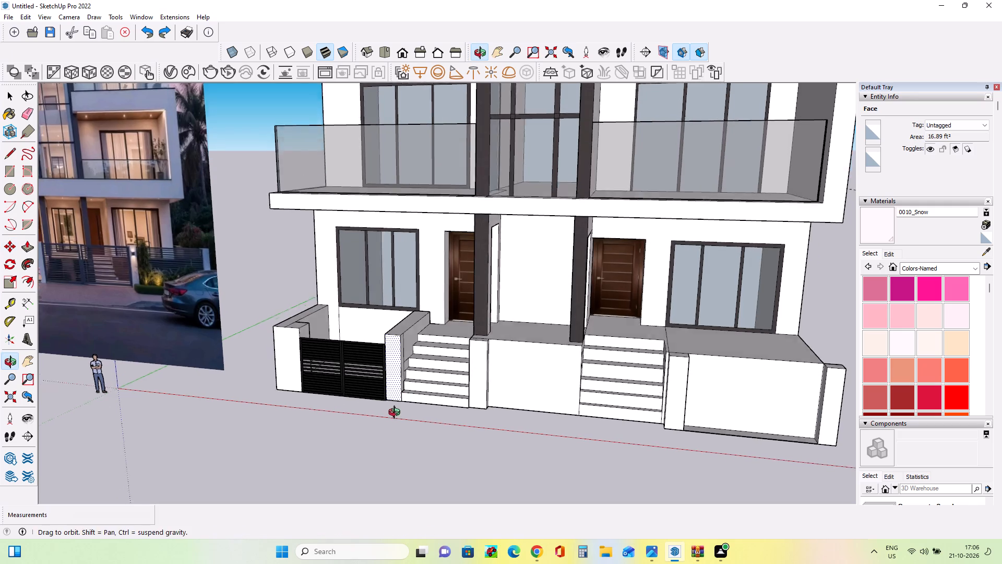
pyautogui.moveTo(397, 414); pyautogui.dragTo(381, 427, button='middle')
pyautogui.scroll(9, 389, 383)
pyautogui.moveTo(398, 402); pyautogui.dragTo(326, 440, button='middle')
pyautogui.scroll(3, 367, 387)
pyautogui.click(28, 249)
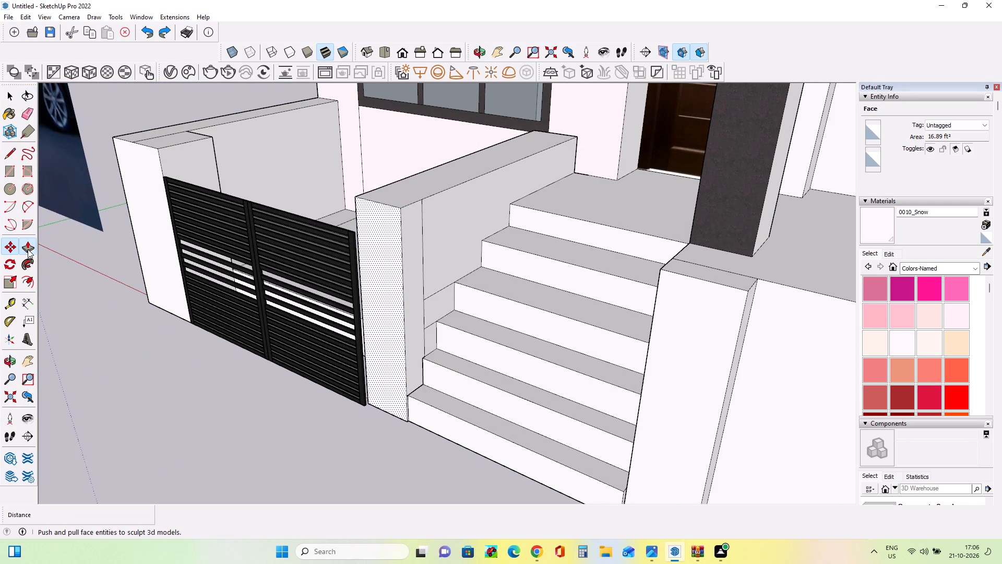
pyautogui.click(378, 345)
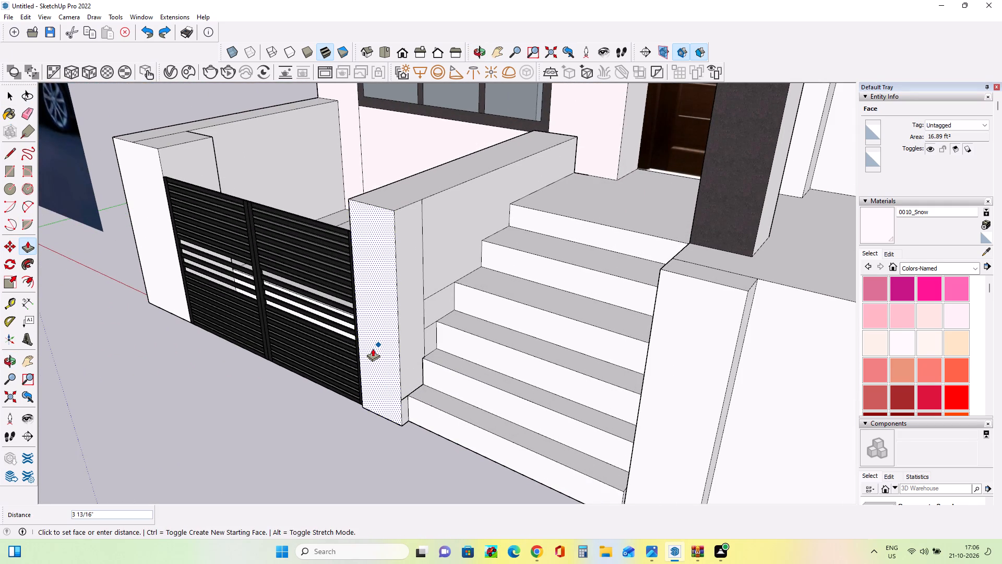
pyautogui.click(373, 348)
# Copy the slatted gate about 24' 5" along the red axis to the base of the pillar beside the central wall.
pyautogui.moveTo(396, 343); pyautogui.dragTo(591, 279, button='middle')
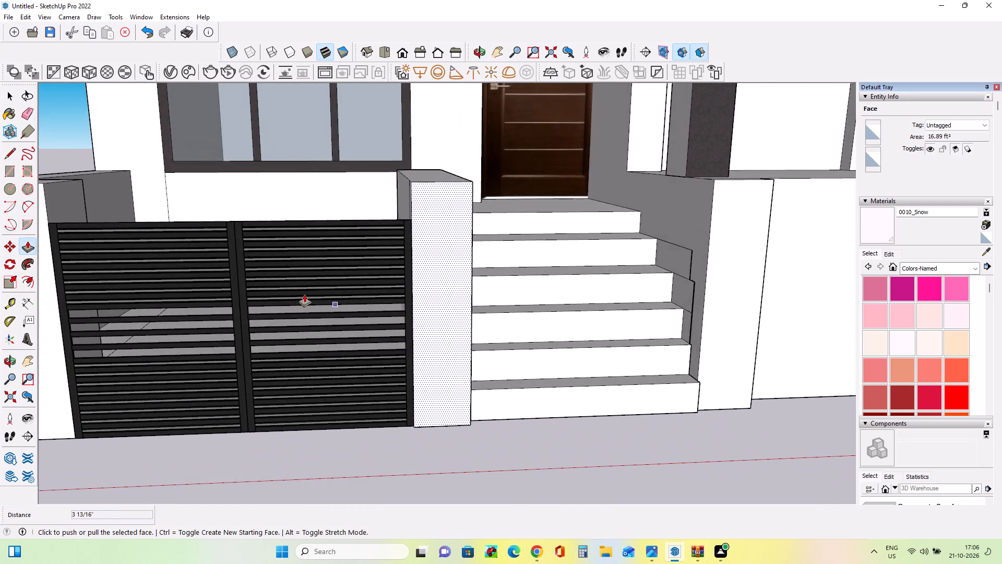
pyautogui.scroll(-3, 304, 294)
pyautogui.click(7, 97)
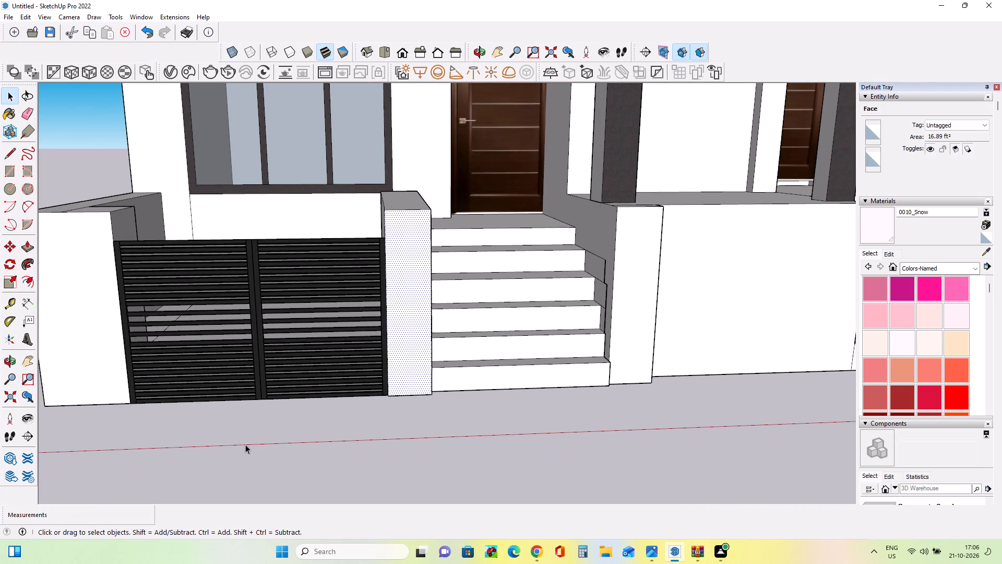
pyautogui.doubleClick(248, 444)
pyautogui.click(236, 349)
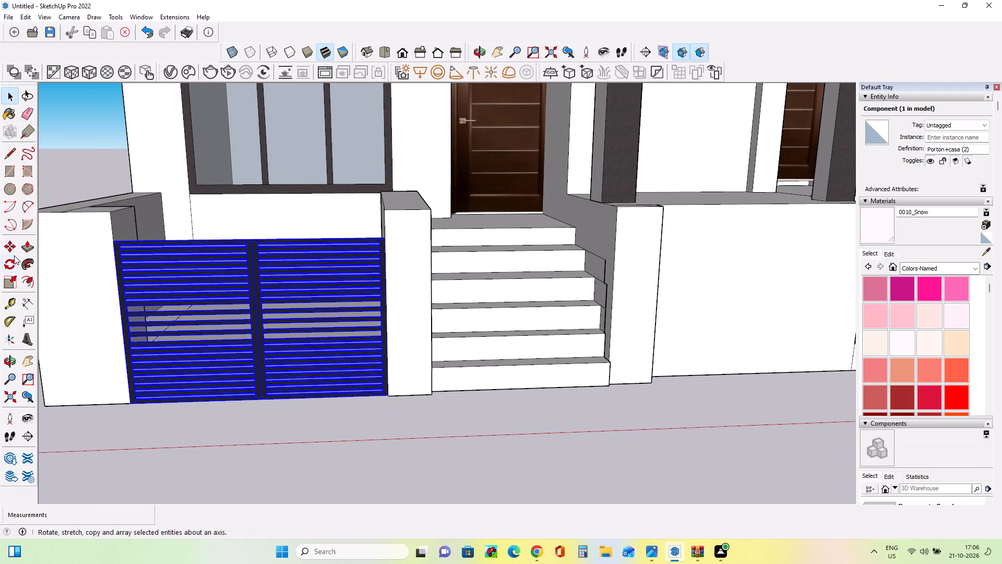
pyautogui.click(9, 245)
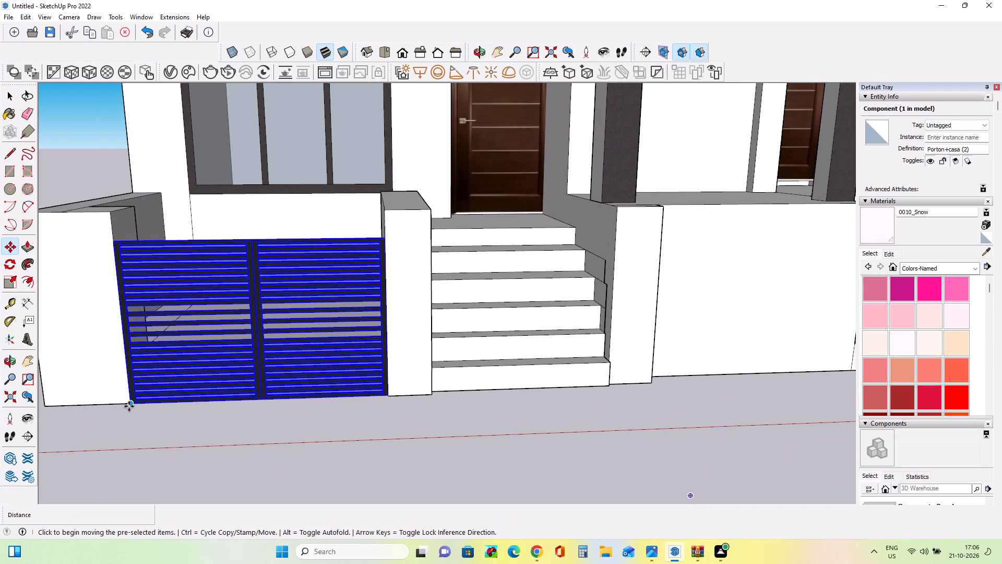
pyautogui.moveTo(129, 406); pyautogui.dragTo(138, 409)
pyautogui.scroll(-5, 266, 401)
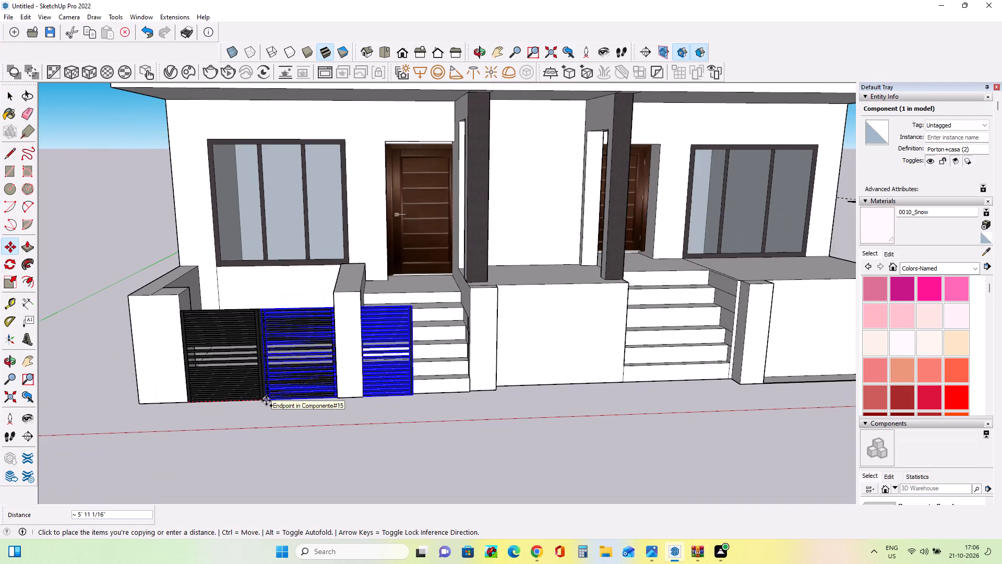
pyautogui.scroll(-3, 266, 401)
pyautogui.moveTo(446, 401); pyautogui.dragTo(385, 432, button='middle')
pyautogui.scroll(3, 439, 390)
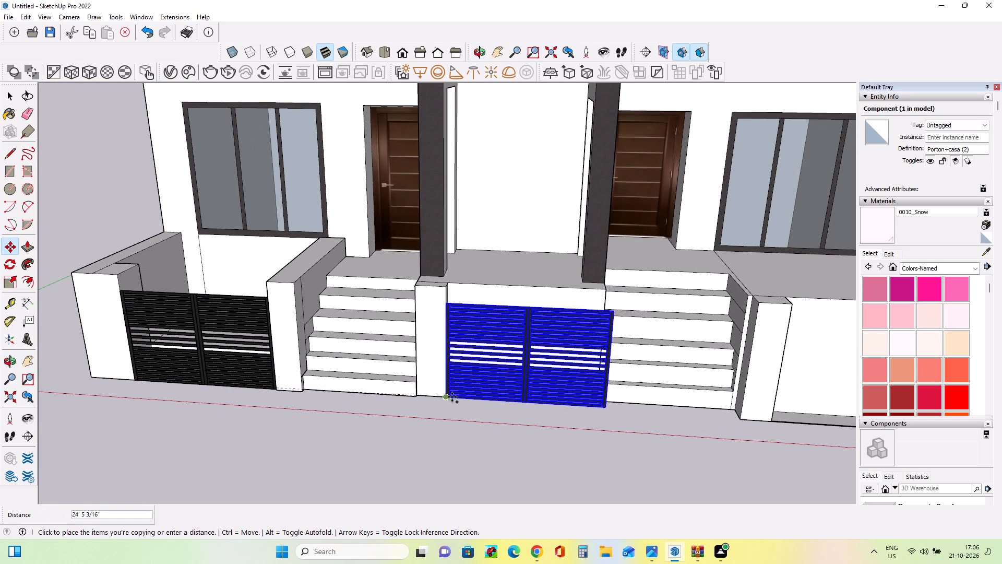
pyautogui.click(444, 396)
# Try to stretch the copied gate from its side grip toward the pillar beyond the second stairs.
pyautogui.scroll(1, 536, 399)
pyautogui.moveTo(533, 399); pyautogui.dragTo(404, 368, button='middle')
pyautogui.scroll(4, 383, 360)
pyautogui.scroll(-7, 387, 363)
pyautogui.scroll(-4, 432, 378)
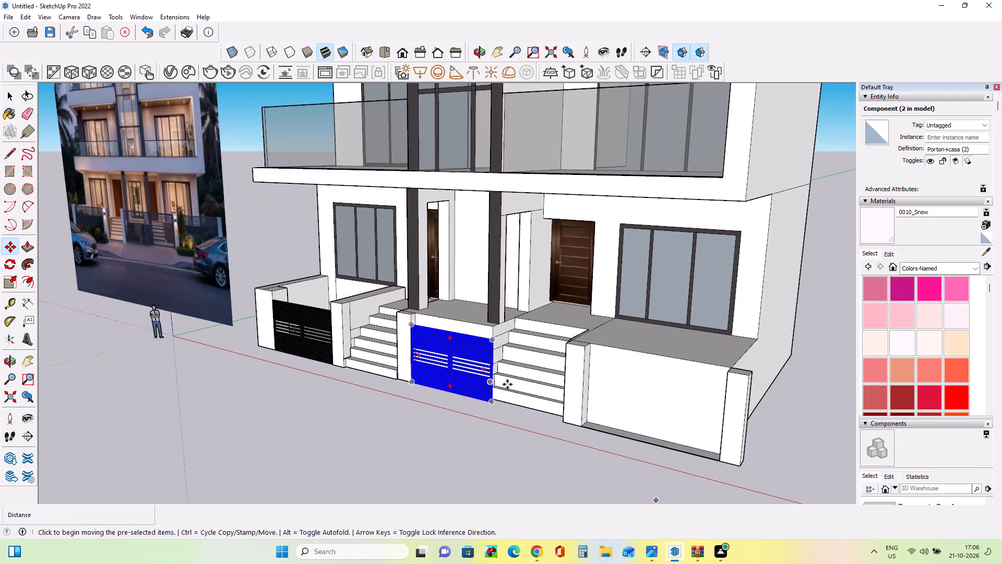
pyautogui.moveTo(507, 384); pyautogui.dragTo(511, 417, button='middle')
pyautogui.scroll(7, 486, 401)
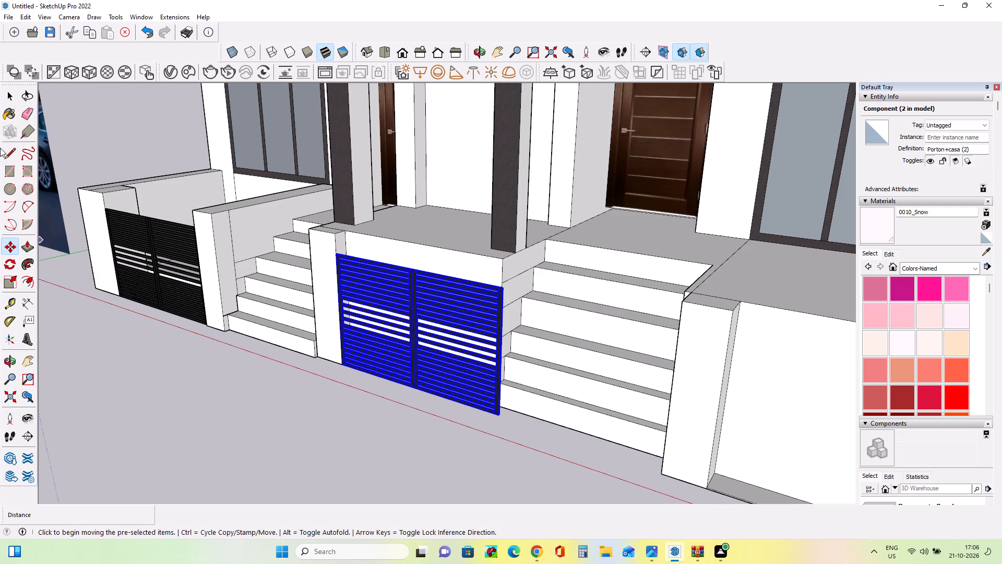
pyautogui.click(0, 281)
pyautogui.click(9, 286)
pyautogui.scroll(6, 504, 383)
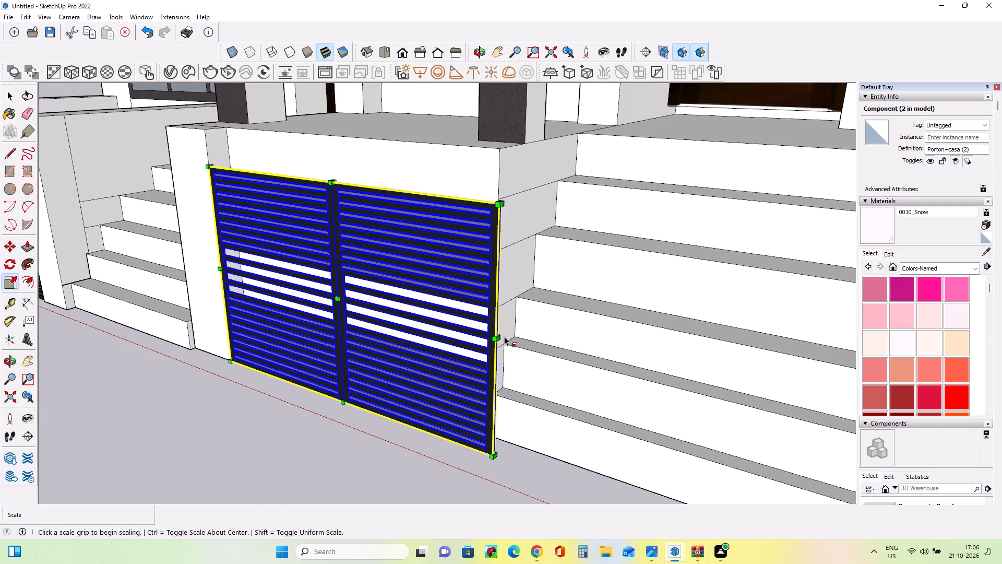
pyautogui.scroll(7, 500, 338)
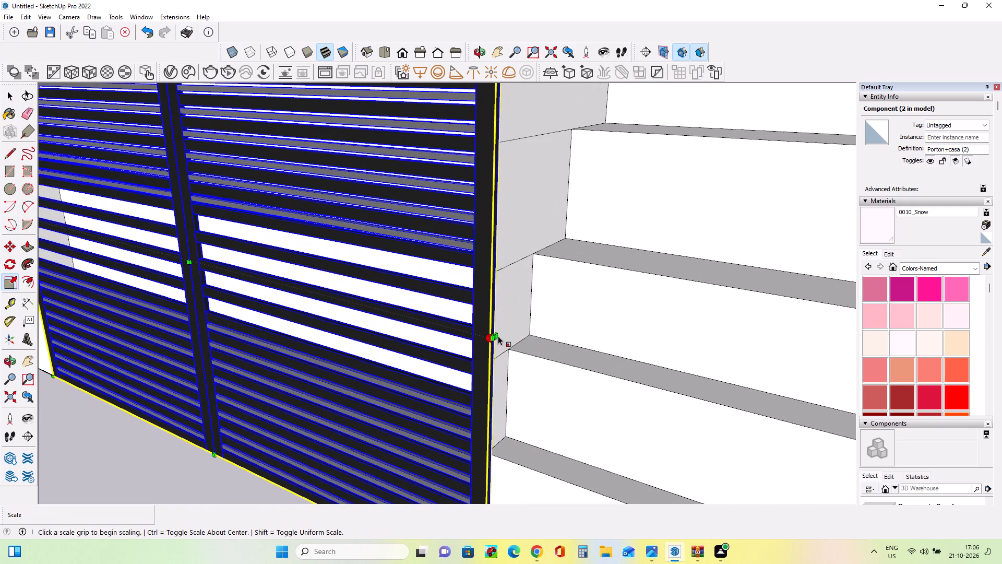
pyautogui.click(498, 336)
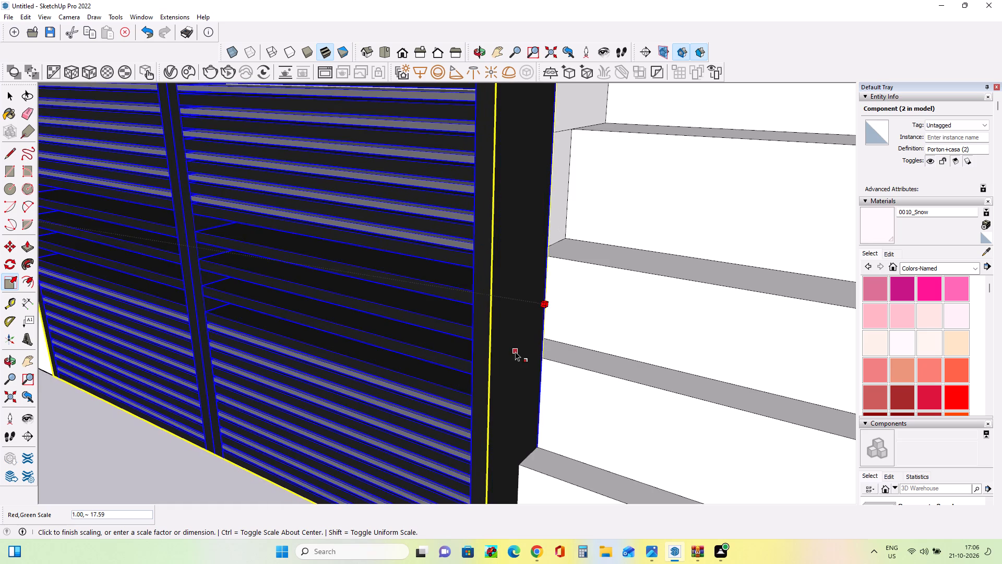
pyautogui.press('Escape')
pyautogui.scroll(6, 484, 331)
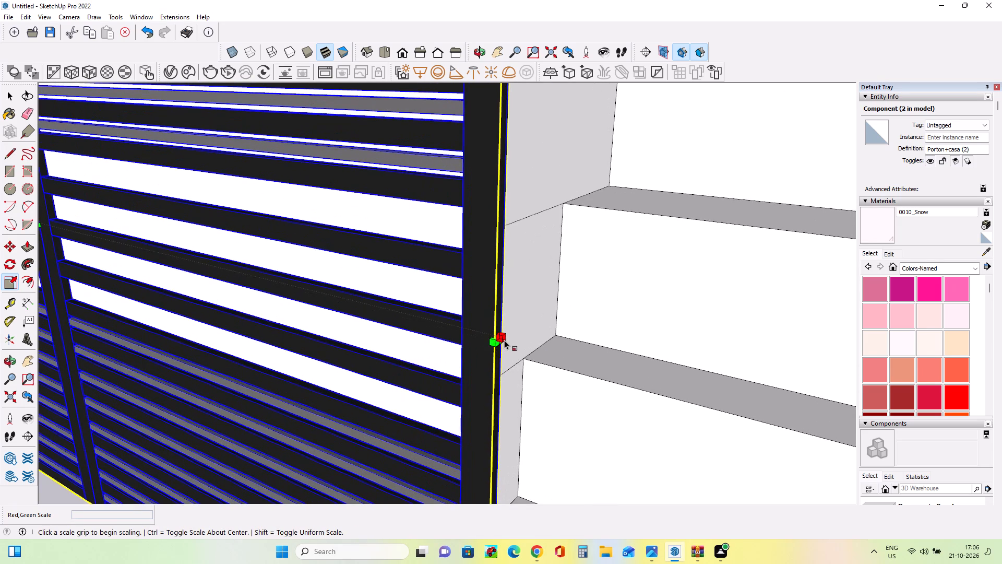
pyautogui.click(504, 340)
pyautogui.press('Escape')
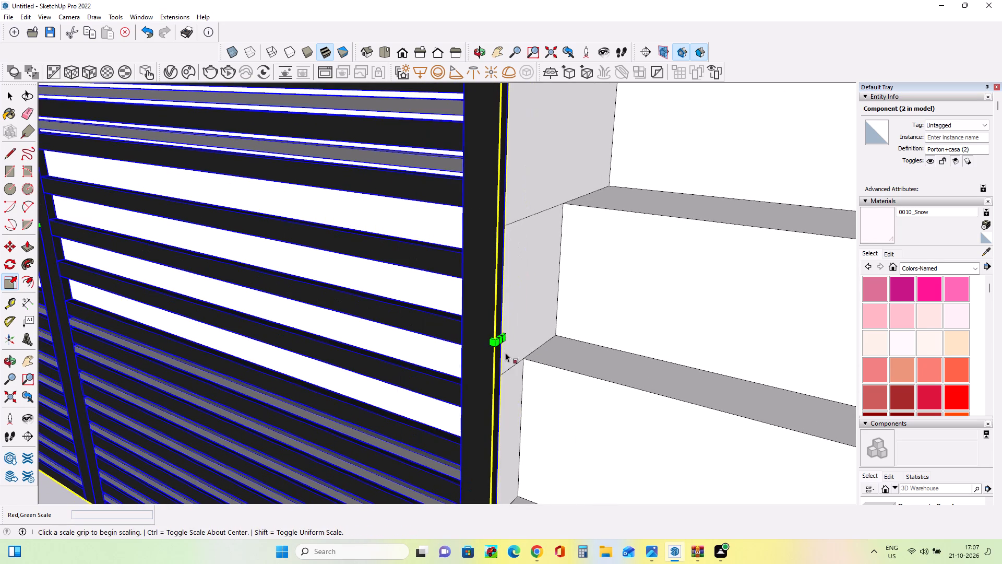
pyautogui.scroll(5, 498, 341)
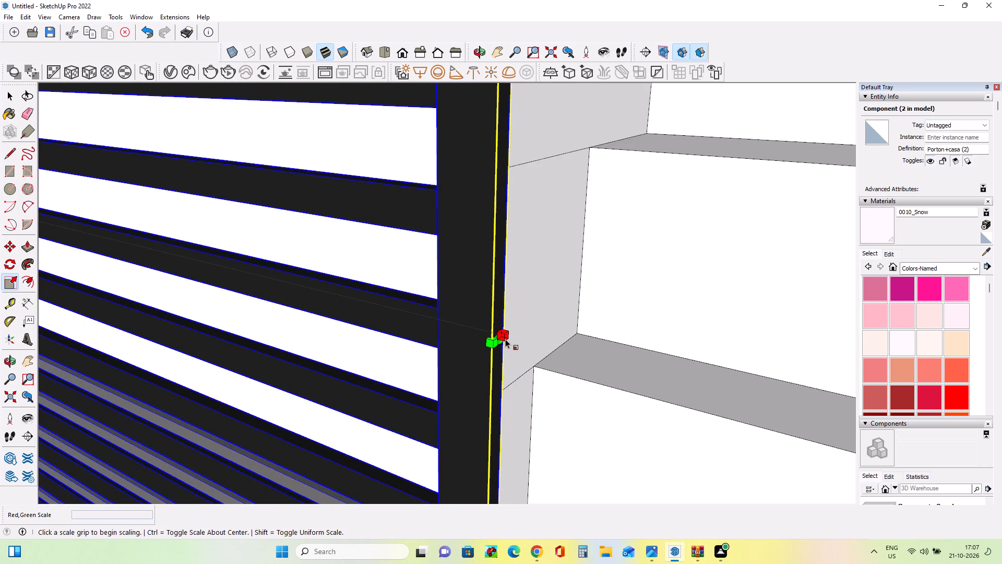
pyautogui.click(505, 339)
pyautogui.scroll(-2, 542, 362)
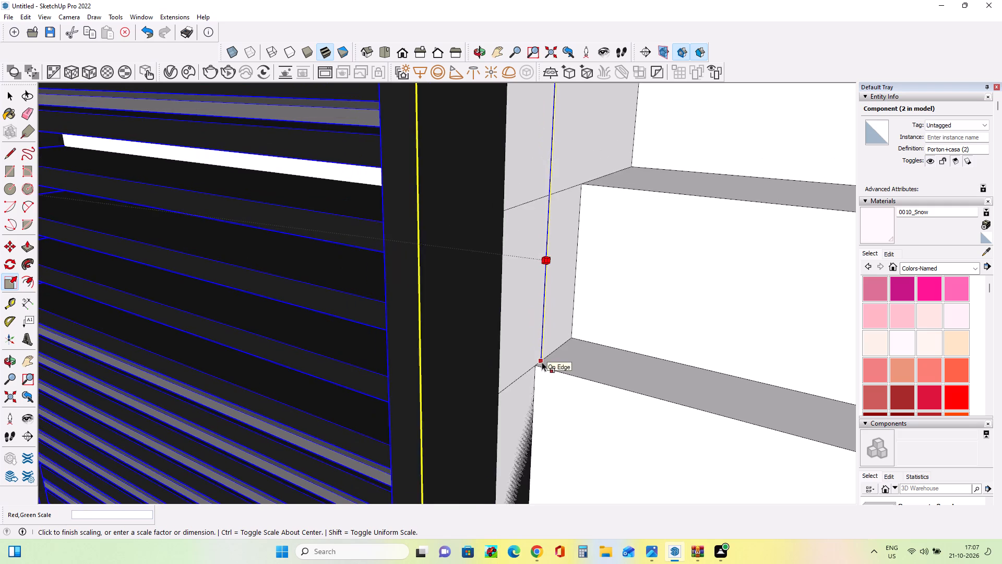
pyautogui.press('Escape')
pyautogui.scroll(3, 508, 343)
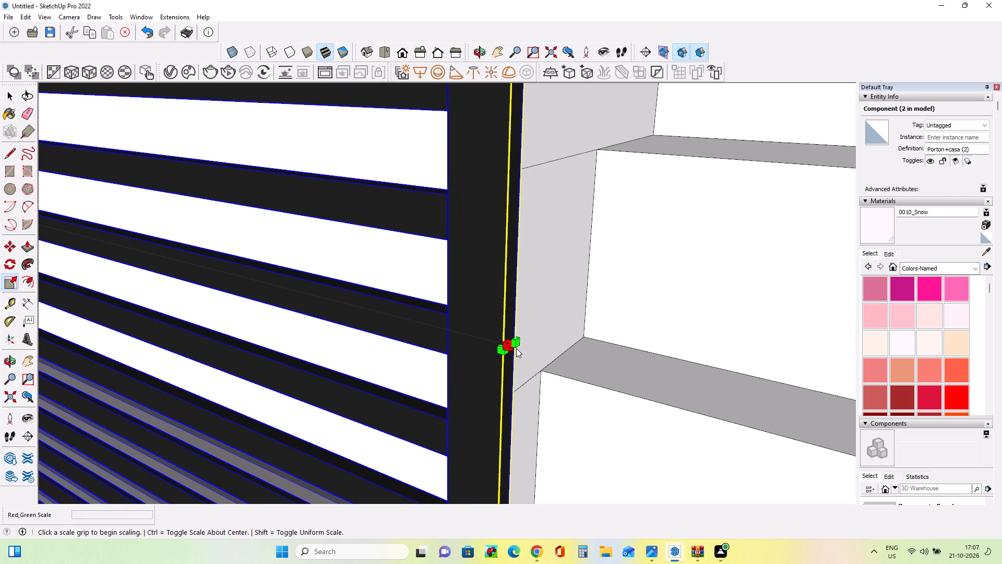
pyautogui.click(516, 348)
# Scale the copied gate along the red axis to span the opening in front of the central wall and second stairs, and deselect it.
pyautogui.scroll(10, 511, 346)
pyautogui.moveTo(503, 341); pyautogui.dragTo(526, 350)
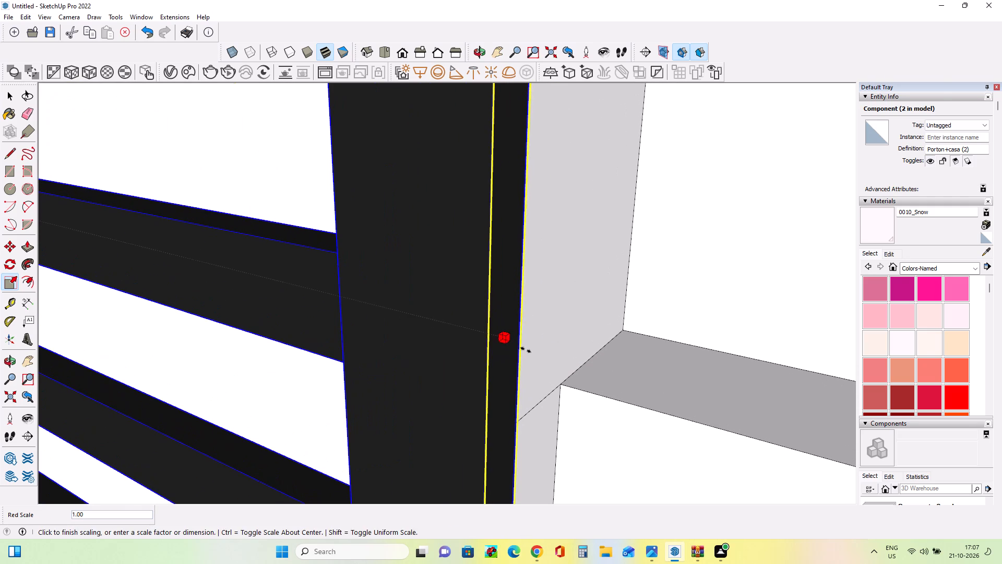
pyautogui.moveTo(526, 350); pyautogui.dragTo(571, 377)
pyautogui.scroll(-4, 571, 377)
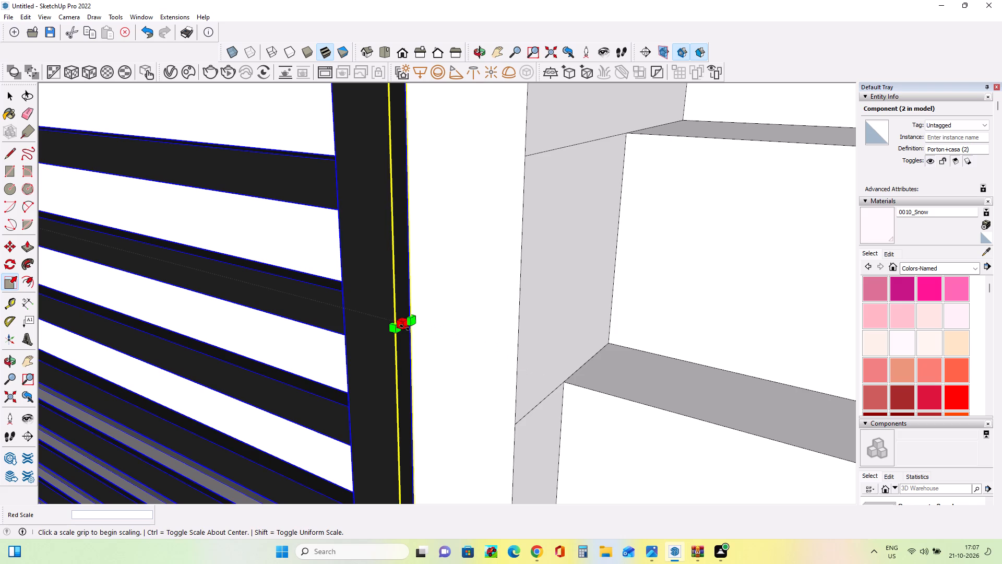
pyautogui.moveTo(405, 327); pyautogui.dragTo(521, 361)
pyautogui.scroll(-17, 521, 361)
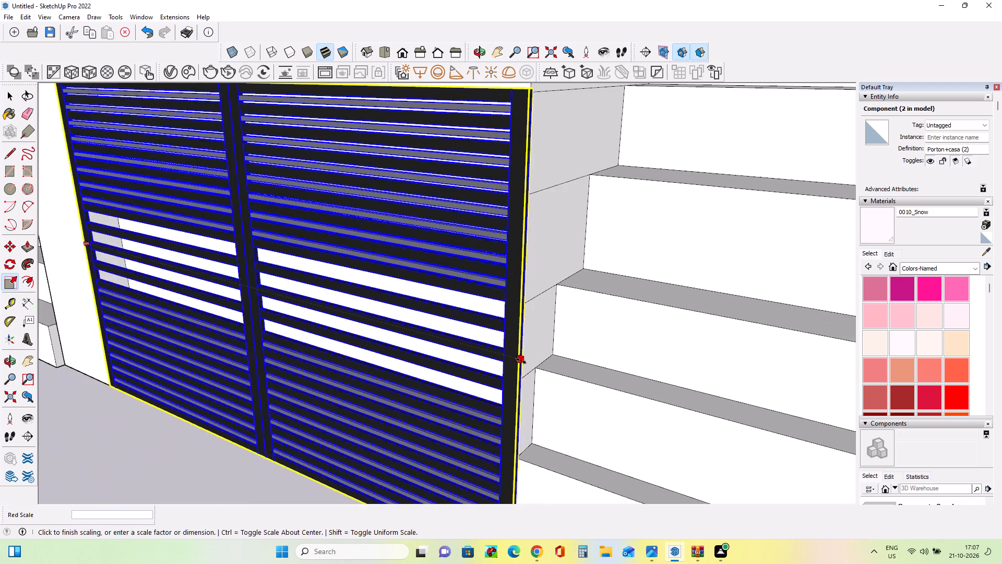
pyautogui.scroll(-18, 521, 361)
pyautogui.moveTo(521, 361); pyautogui.dragTo(634, 411)
pyautogui.scroll(-7, 385, 360)
pyautogui.moveTo(477, 409); pyautogui.dragTo(512, 374, button='middle')
pyautogui.click(17, 98)
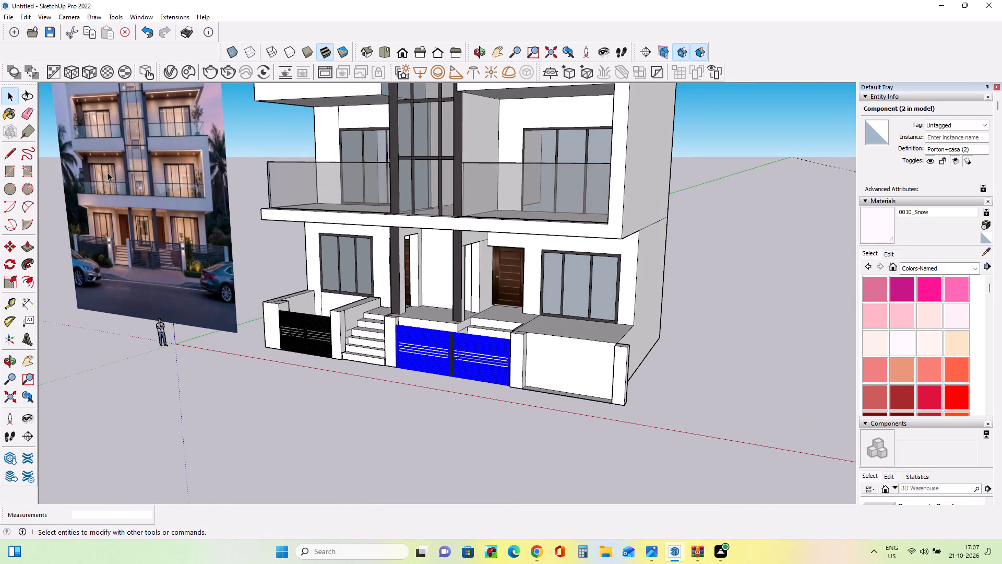
pyautogui.click(177, 433)
# Copy the original narrow gate about 46' 7 5/16" to the pillar at the last opening, in front of the right ground-floor window.
pyautogui.moveTo(336, 448); pyautogui.dragTo(481, 471, button='middle')
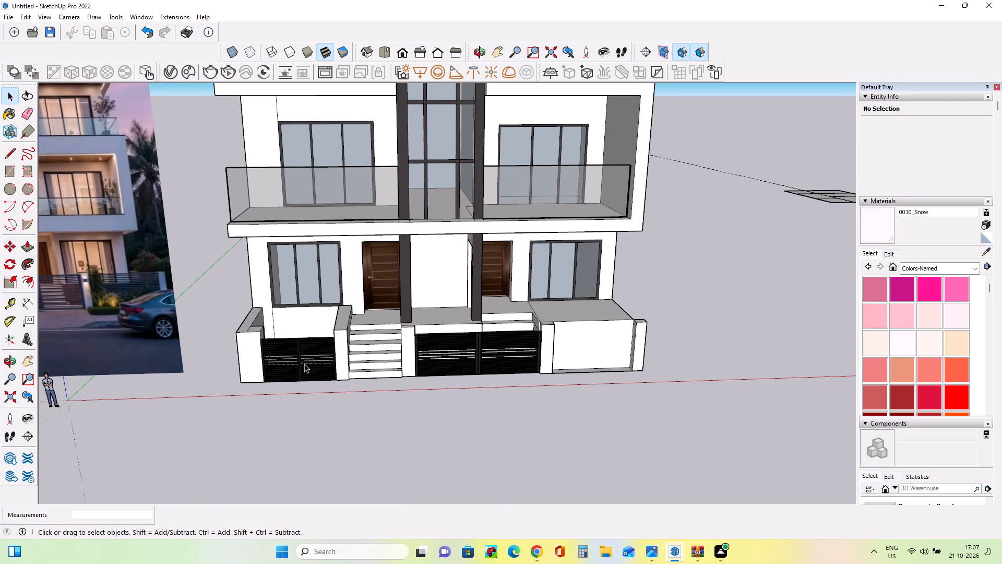
pyautogui.click(304, 363)
pyautogui.click(4, 249)
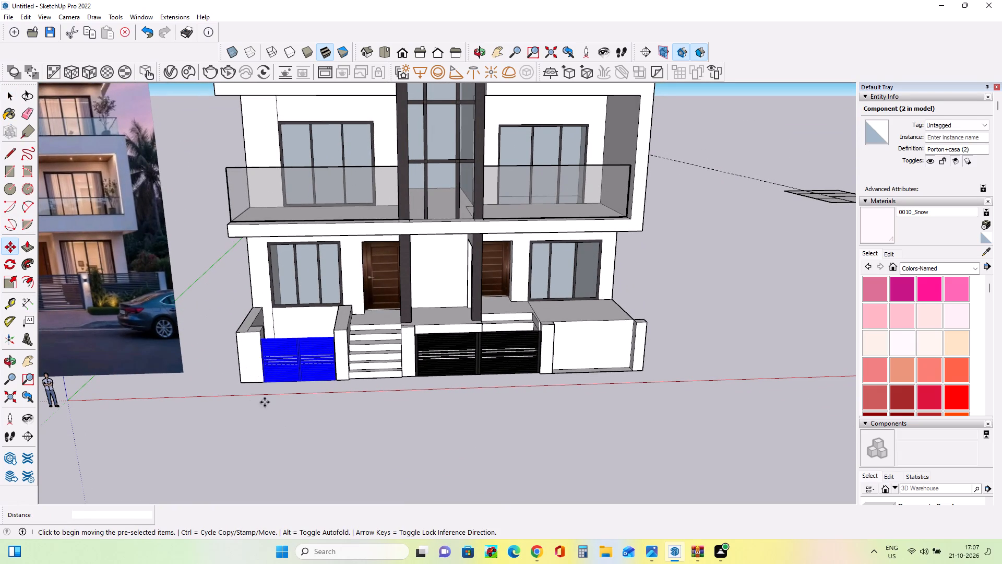
pyautogui.click(268, 381)
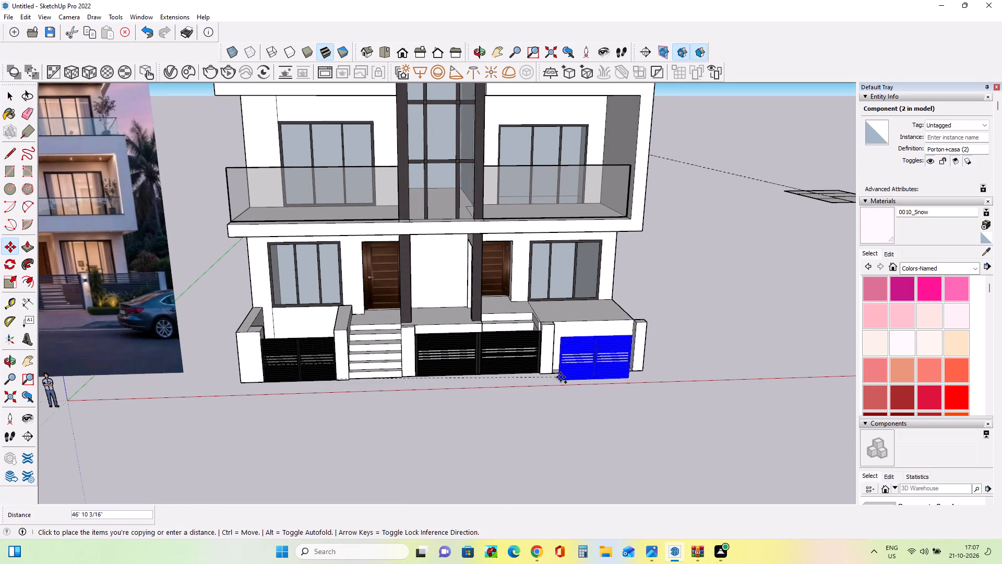
pyautogui.scroll(6, 556, 374)
pyautogui.moveTo(557, 365); pyautogui.dragTo(440, 385, button='middle')
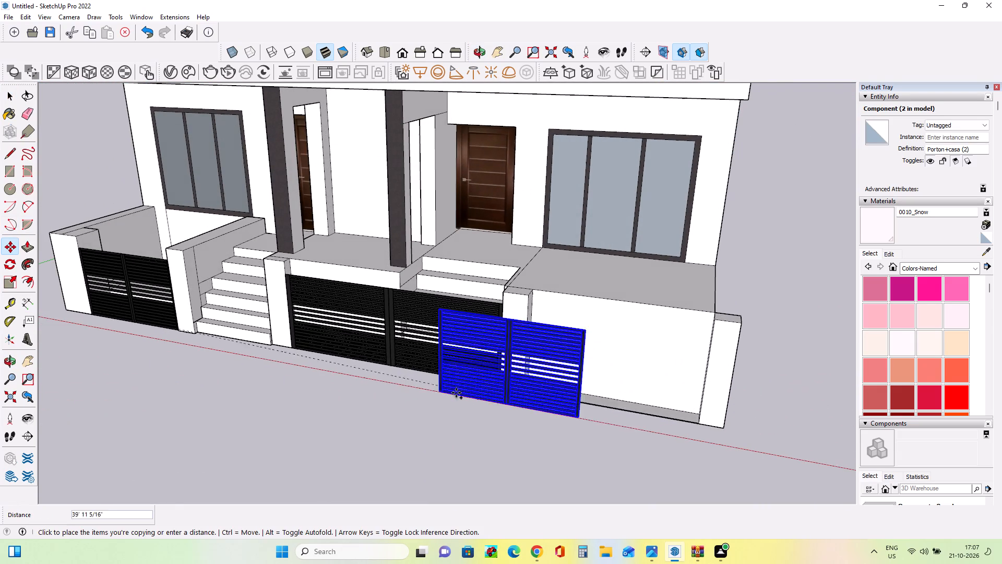
pyautogui.click(531, 391)
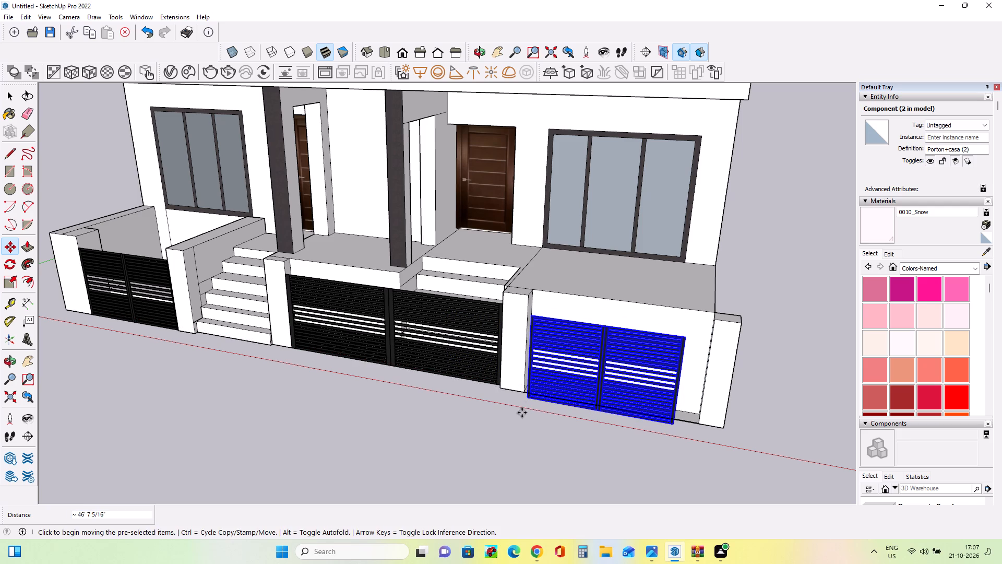
# Move the newest gate copy about 6 15/16" so its bottom corner meets the pillar base at the last opening.
pyautogui.scroll(6, 521, 412)
pyautogui.click(533, 386)
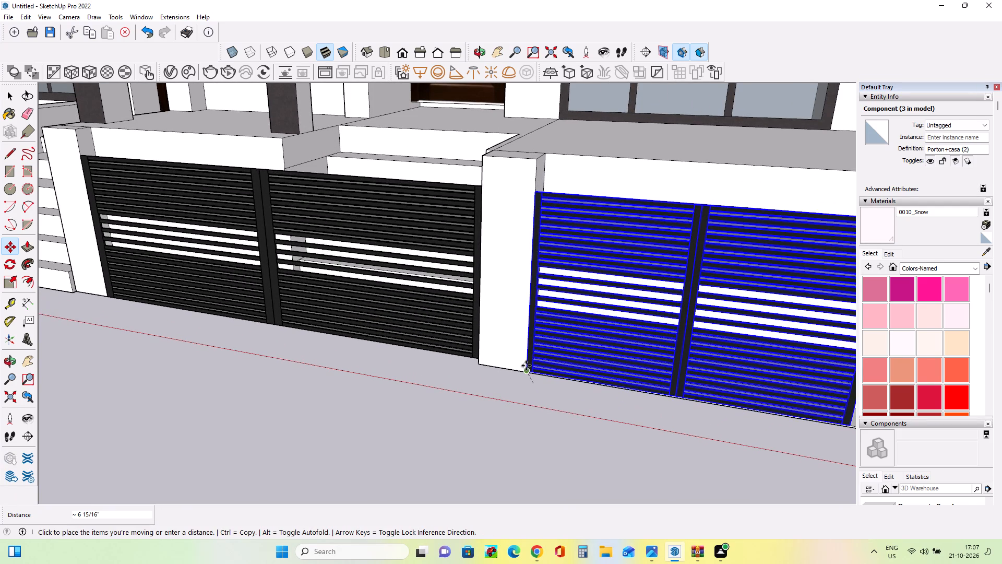
pyautogui.click(526, 366)
# Scale the last gate copy along the red axis by about 1.2 to span the opening up to the end pillar.
pyautogui.scroll(-9, 335, 381)
pyautogui.moveTo(467, 394); pyautogui.dragTo(458, 407, button='middle')
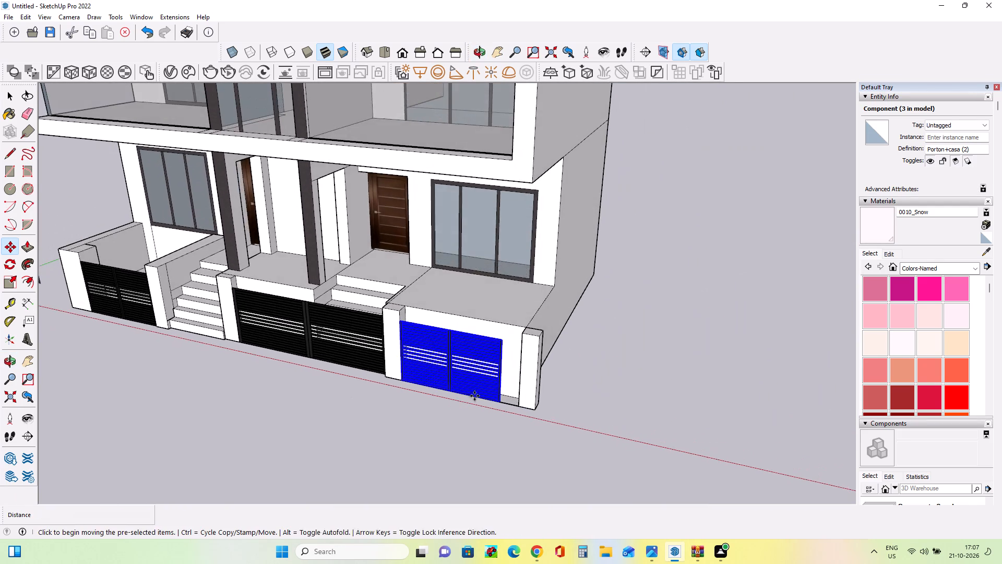
pyautogui.scroll(15, 488, 393)
pyautogui.moveTo(498, 392); pyautogui.dragTo(384, 401, button='middle')
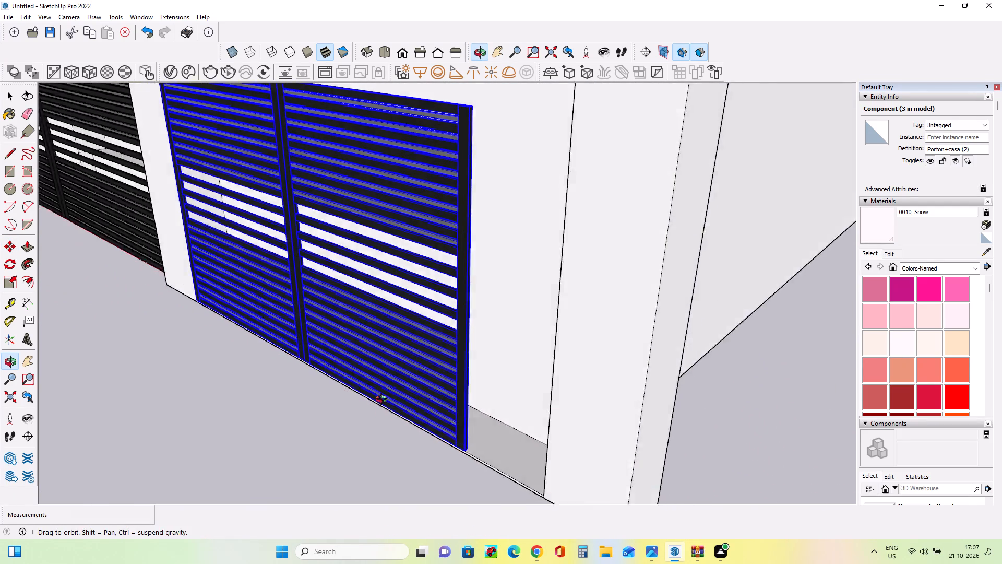
pyautogui.moveTo(384, 401); pyautogui.dragTo(362, 404, button='middle')
pyautogui.scroll(7, 430, 376)
pyautogui.moveTo(427, 389); pyautogui.dragTo(420, 405, button='middle')
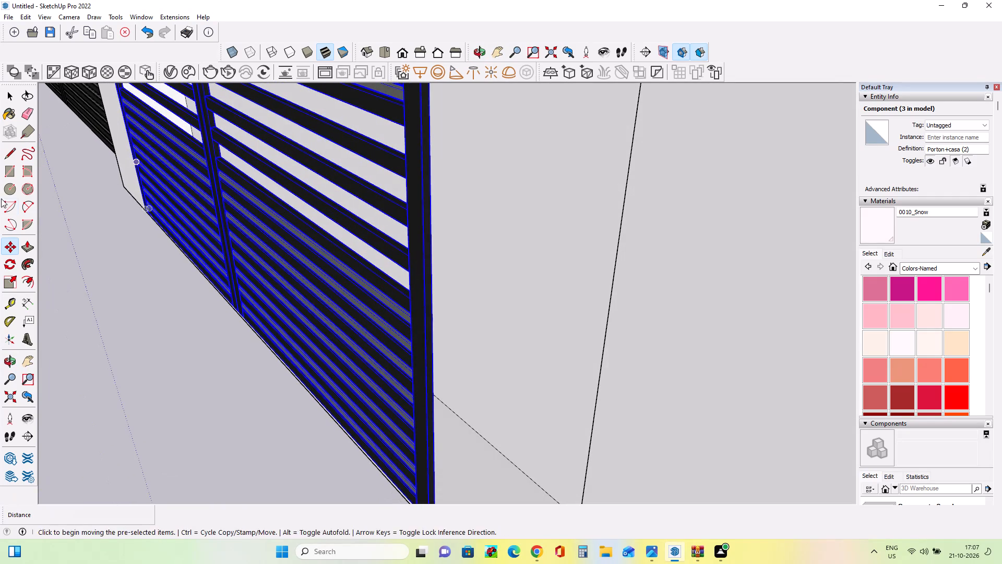
pyautogui.click(8, 280)
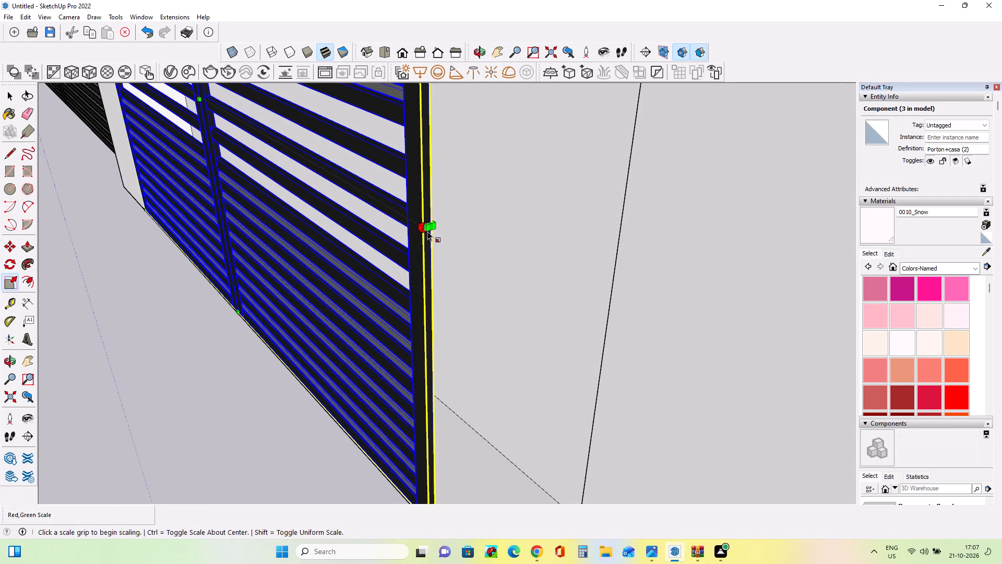
pyautogui.scroll(5, 434, 229)
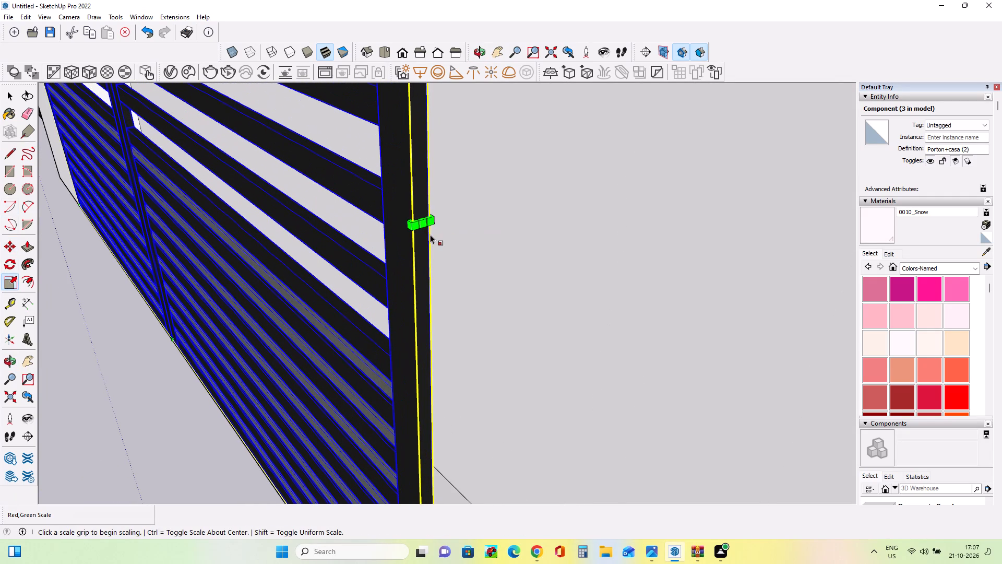
pyautogui.moveTo(426, 227); pyautogui.dragTo(443, 234)
pyautogui.moveTo(424, 223); pyautogui.dragTo(491, 256)
pyautogui.scroll(-3, 491, 256)
pyautogui.scroll(1, 491, 256)
pyautogui.scroll(-11, 491, 256)
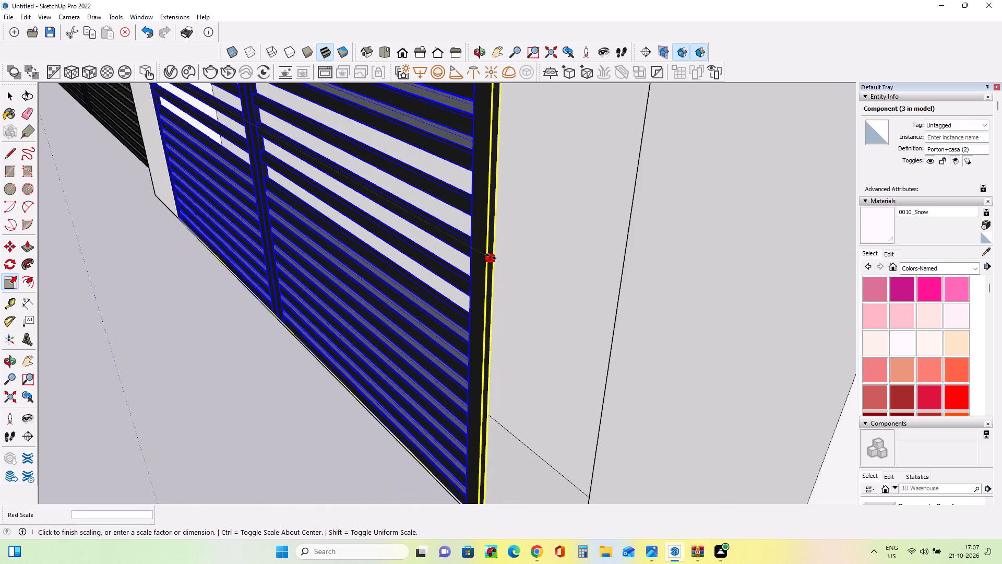
pyautogui.scroll(-10, 491, 256)
pyautogui.moveTo(491, 256); pyautogui.dragTo(526, 287)
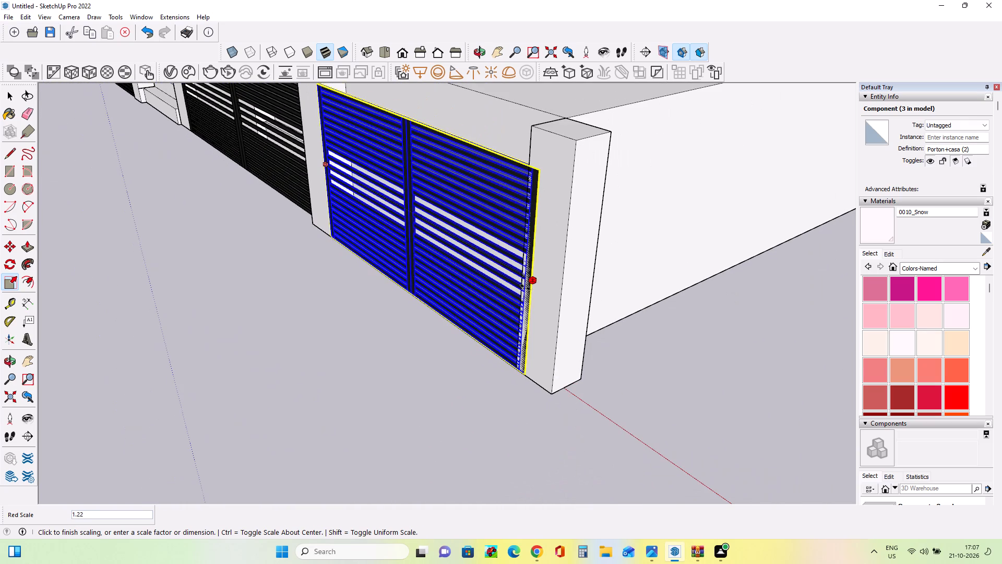
pyautogui.moveTo(526, 287); pyautogui.dragTo(522, 285)
# Compare the building front and its gates with the reference image.
pyautogui.moveTo(260, 310); pyautogui.dragTo(318, 345, button='middle')
pyautogui.scroll(-1, 278, 323)
pyautogui.scroll(-3, 317, 348)
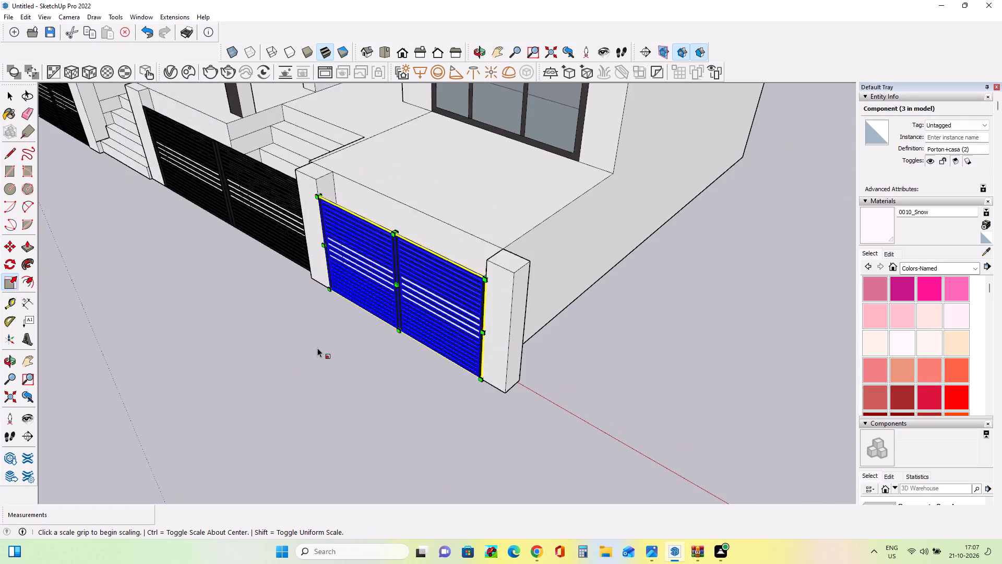
pyautogui.scroll(-16, 317, 348)
pyautogui.moveTo(320, 344); pyautogui.dragTo(472, 293, button='middle')
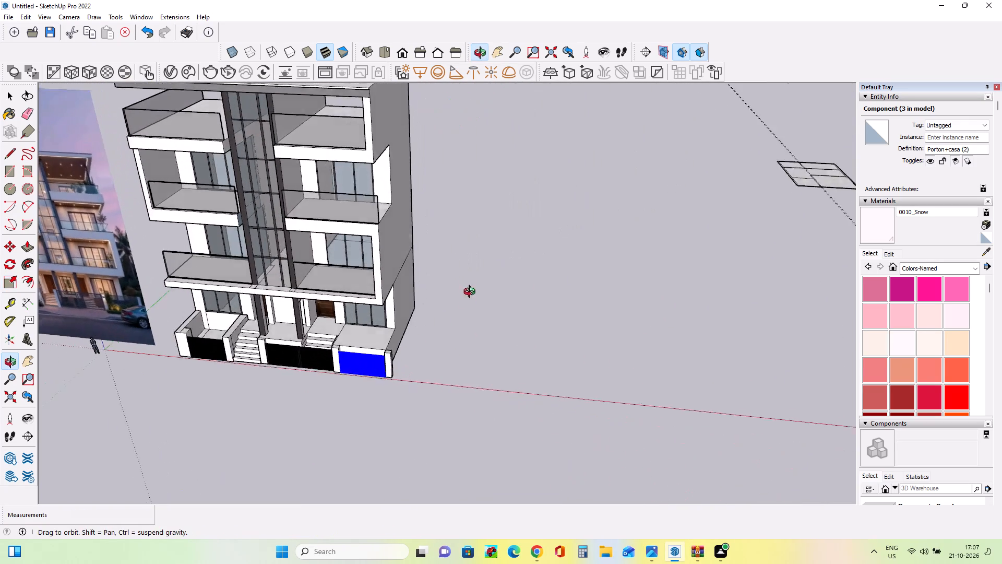
pyautogui.moveTo(472, 293); pyautogui.dragTo(472, 281, button='middle')
pyautogui.scroll(-8, 321, 233)
pyautogui.scroll(8, 277, 172)
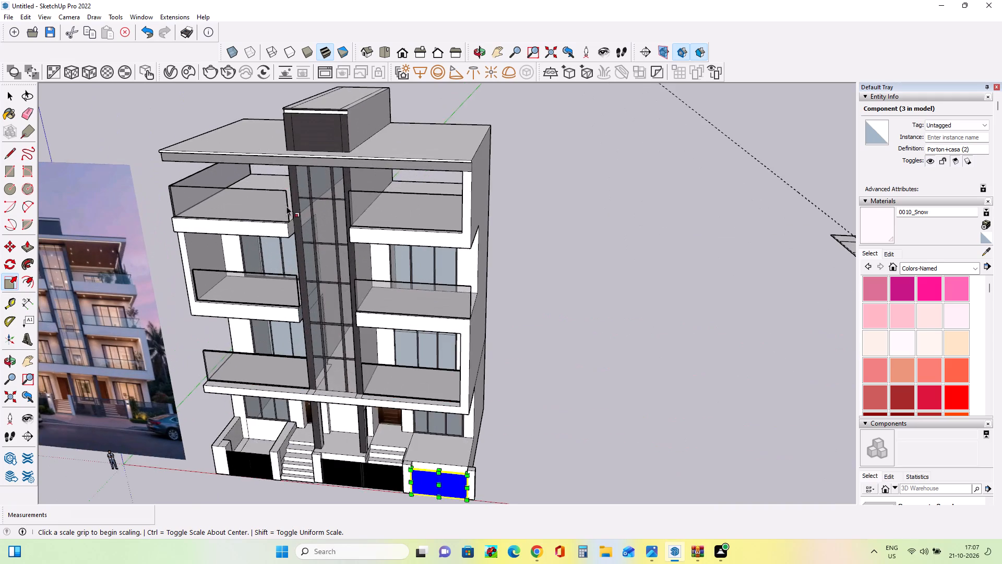
pyautogui.moveTo(287, 206); pyautogui.dragTo(347, 136, button='middle')
pyautogui.scroll(-2, 349, 139)
pyautogui.scroll(1, 309, 287)
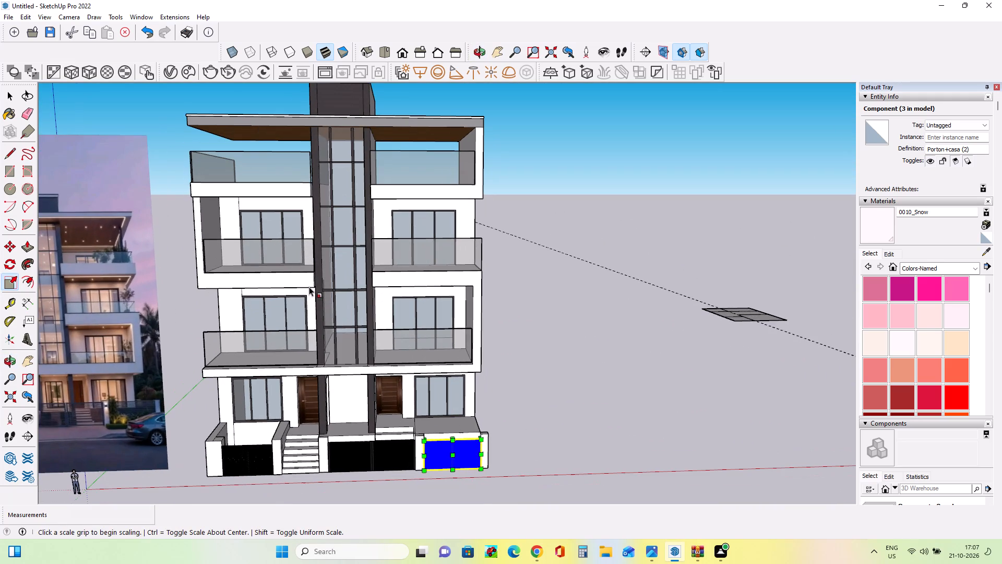
pyautogui.middleClick(436, 290)
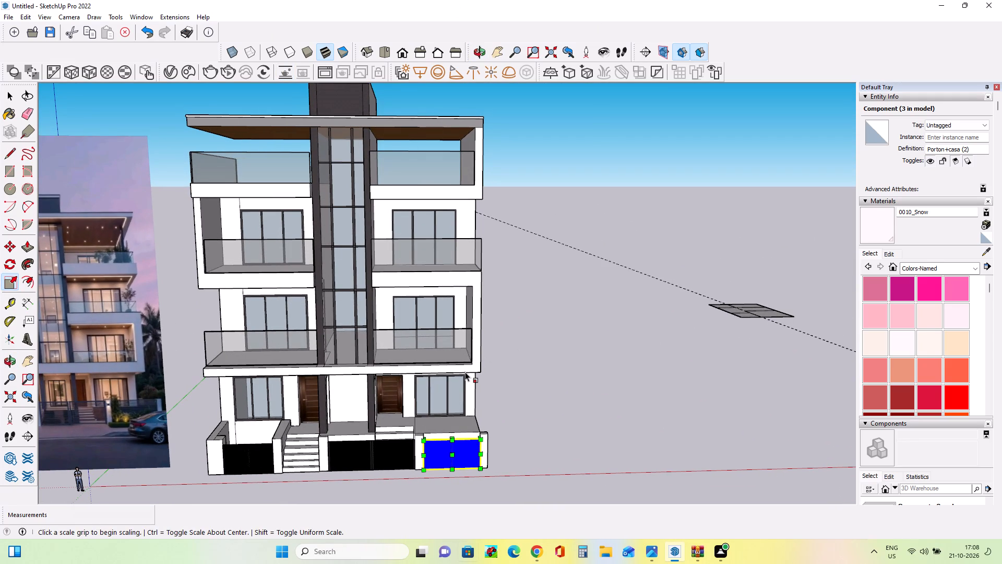
pyautogui.moveTo(468, 258); pyautogui.dragTo(471, 266, button='middle')
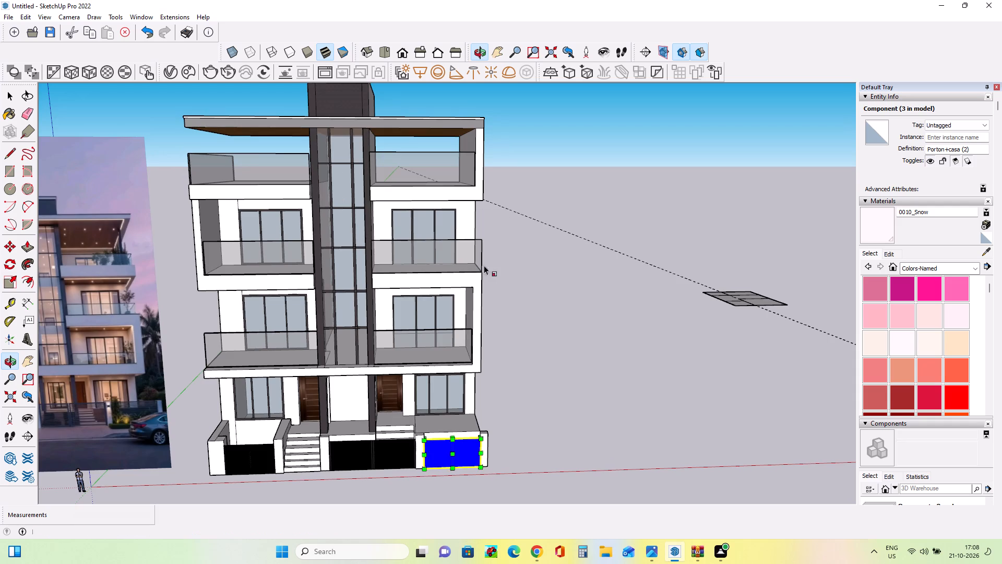
pyautogui.scroll(-1, 647, 286)
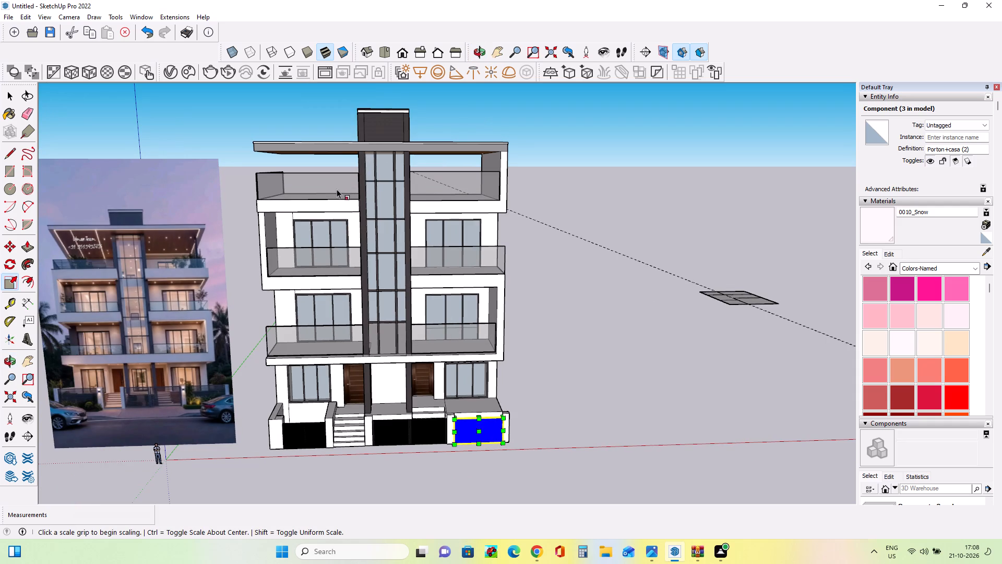
pyautogui.moveTo(349, 305); pyautogui.dragTo(350, 296, button='middle')
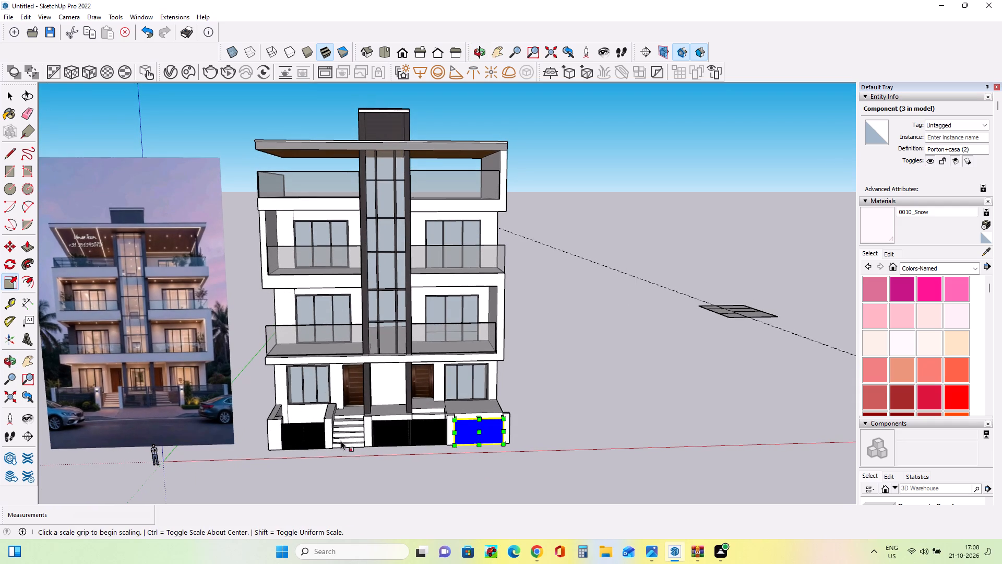
pyautogui.moveTo(338, 438); pyautogui.dragTo(347, 418, button='middle')
pyautogui.scroll(8, 296, 429)
pyautogui.moveTo(402, 419); pyautogui.dragTo(405, 421, button='middle')
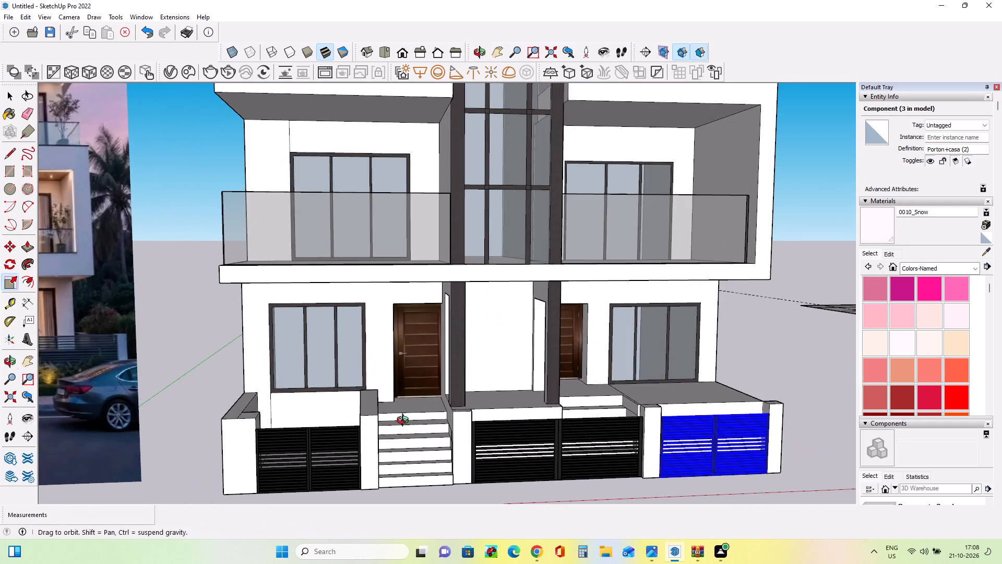
pyautogui.moveTo(405, 421); pyautogui.dragTo(445, 429, button='middle')
pyautogui.scroll(-7, 445, 429)
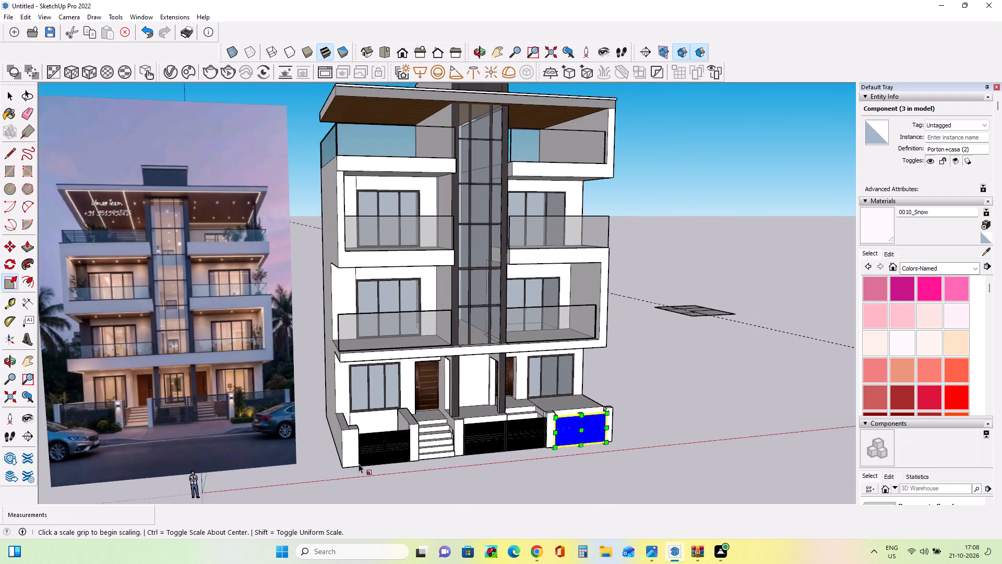
# Draw a line about 2' long across the side wall's top beside the first stairs to separate its front pillar.
pyautogui.scroll(2, 359, 464)
pyautogui.middleClick(359, 464)
pyautogui.moveTo(424, 445); pyautogui.dragTo(423, 456, button='middle')
pyautogui.scroll(4, 410, 404)
pyautogui.moveTo(445, 424); pyautogui.dragTo(451, 448, button='middle')
pyautogui.click(4, 155)
pyautogui.scroll(3, 482, 423)
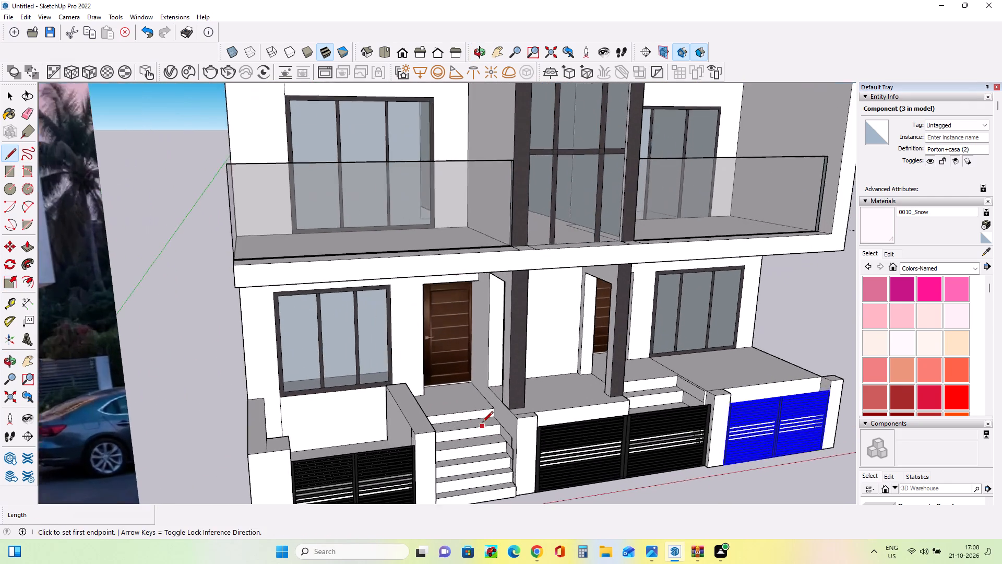
pyautogui.moveTo(457, 449); pyautogui.dragTo(446, 473, button='middle')
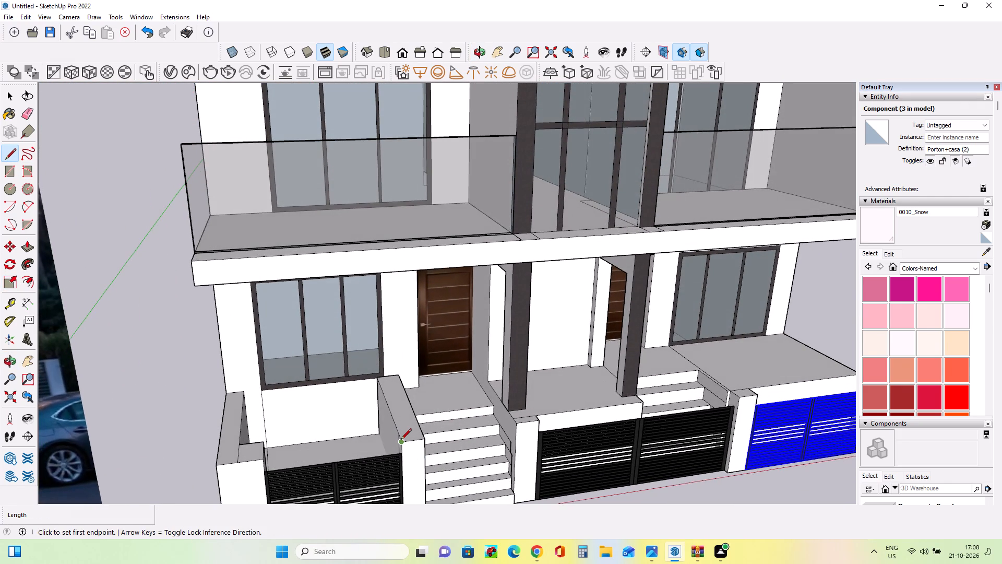
pyautogui.scroll(4, 400, 437)
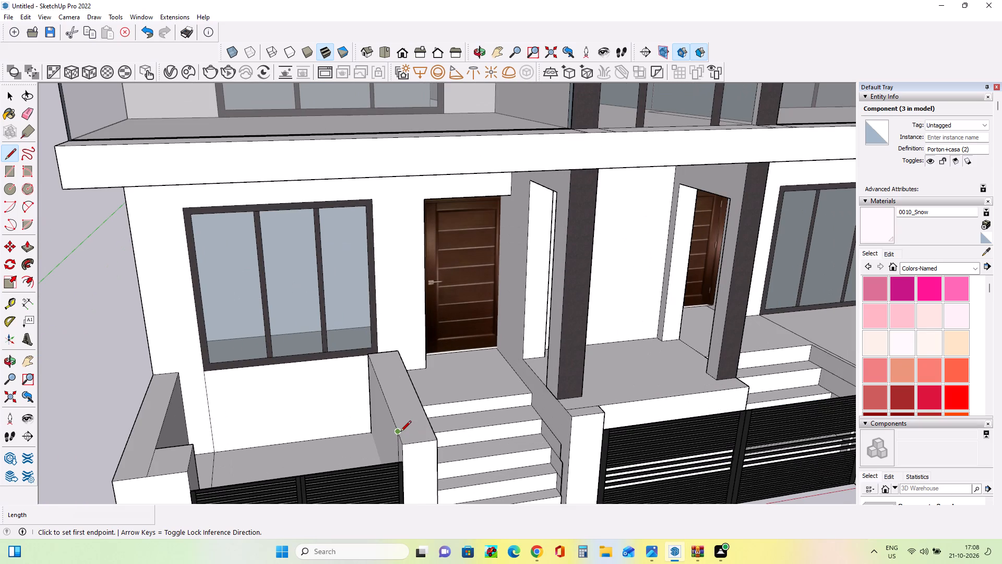
pyautogui.click(400, 431)
pyautogui.click(433, 425)
# Push/Pull the tops of the two pillars flanking the first gate up 1' 6 7/8".
pyautogui.moveTo(620, 428); pyautogui.dragTo(586, 439, button='middle')
pyautogui.scroll(-7, 548, 422)
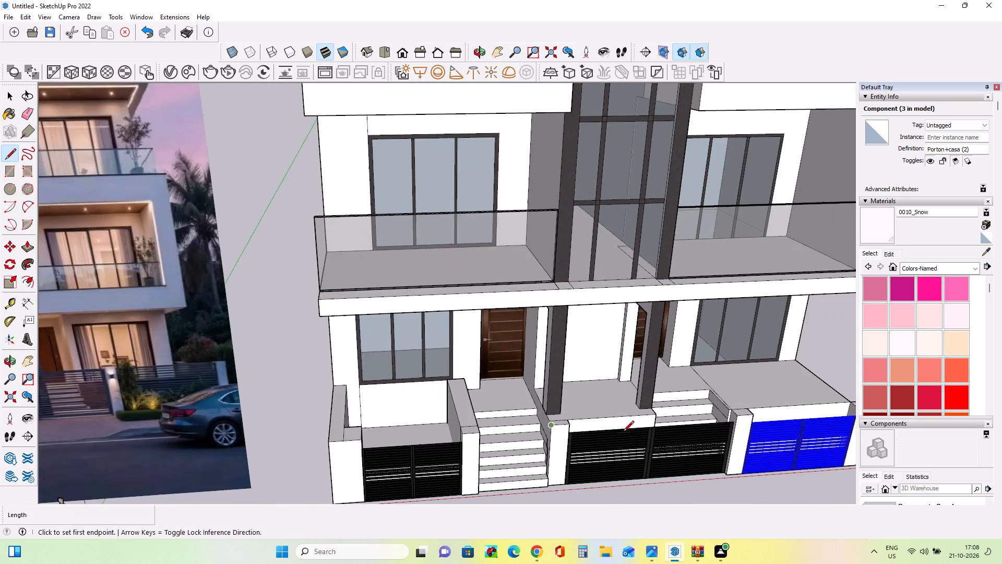
pyautogui.scroll(7, 775, 438)
pyautogui.scroll(-3, 778, 417)
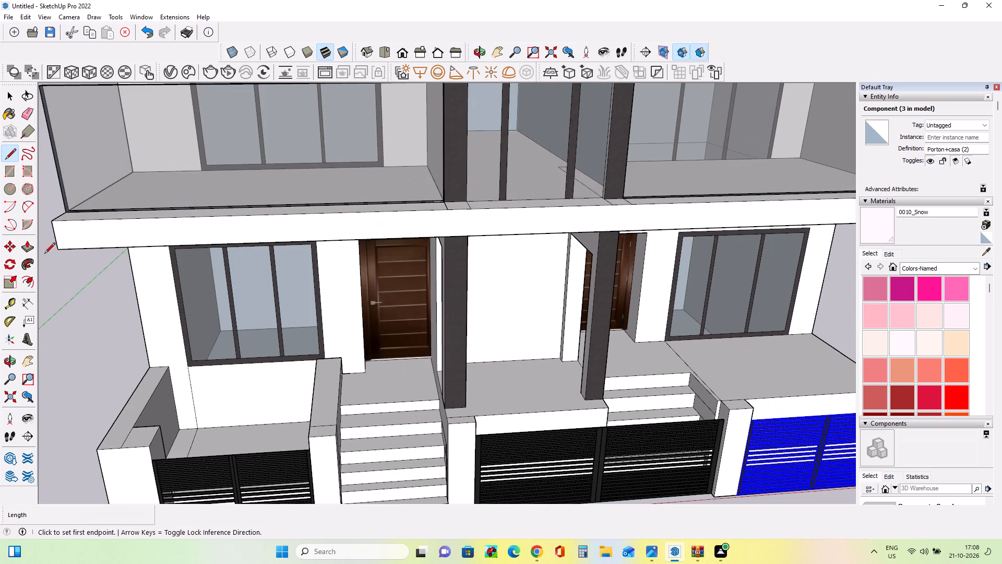
pyautogui.click(23, 245)
pyautogui.click(144, 439)
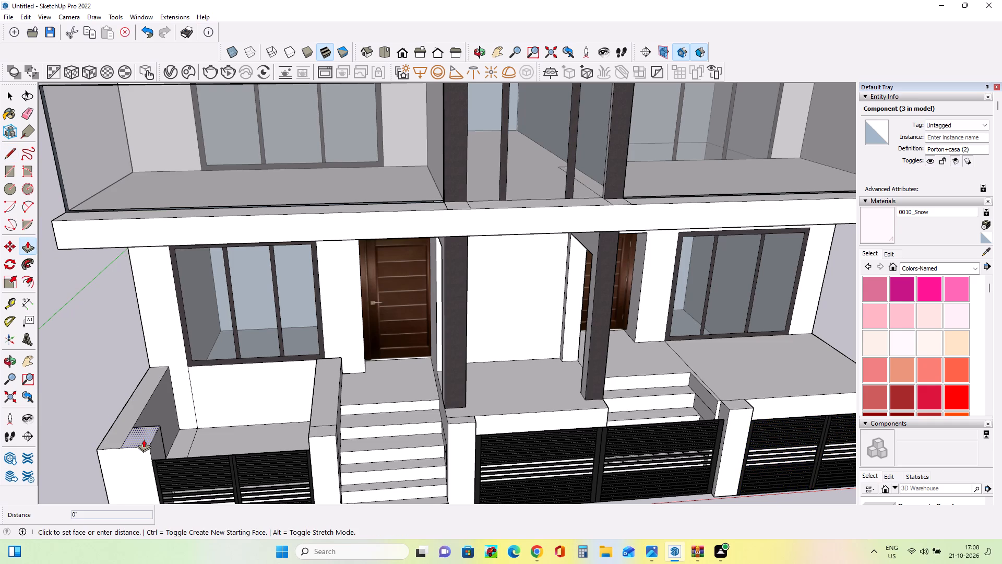
pyautogui.click(146, 419)
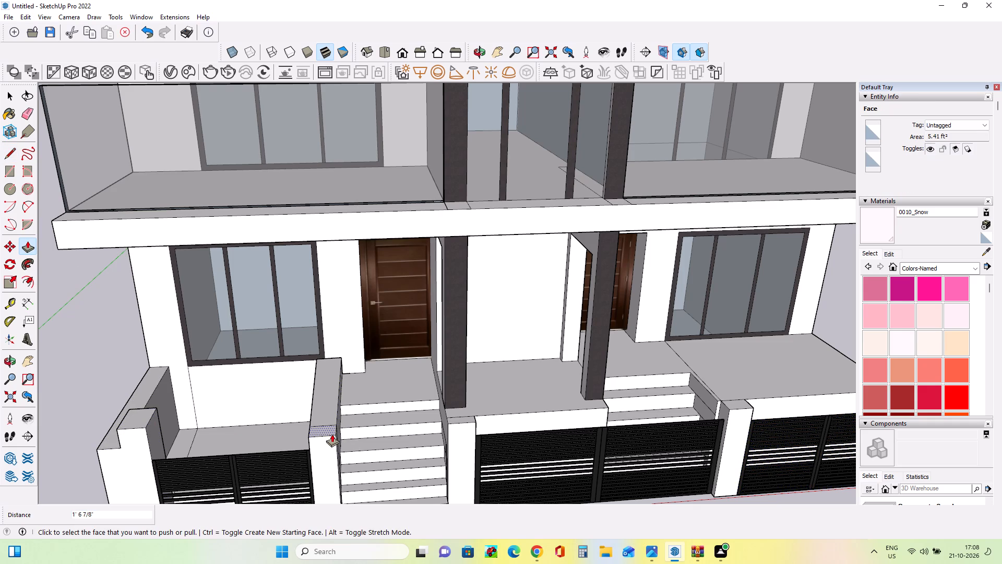
pyautogui.click(330, 431)
pyautogui.click(147, 413)
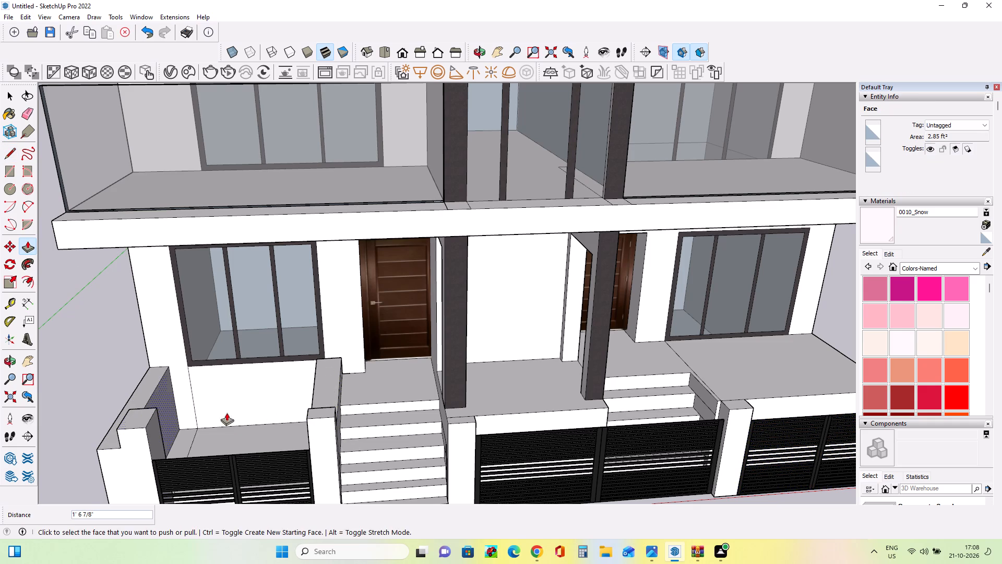
# Raise the pillar beside the first stairs about another 5" and bring the first gate's outer pillar up to match it.
pyautogui.moveTo(305, 436); pyautogui.dragTo(353, 357, button='middle')
pyautogui.scroll(-4, 353, 357)
pyautogui.moveTo(342, 406); pyautogui.dragTo(270, 447, button='middle')
pyautogui.scroll(4, 338, 355)
pyautogui.moveTo(347, 395); pyautogui.dragTo(351, 466, button='middle')
pyautogui.click(330, 413)
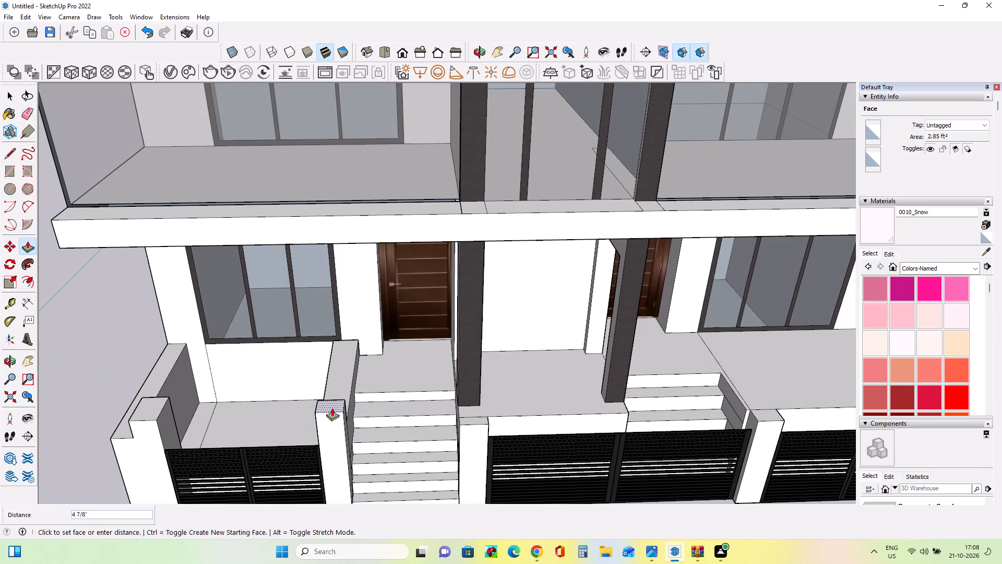
pyautogui.click(332, 408)
pyautogui.click(146, 407)
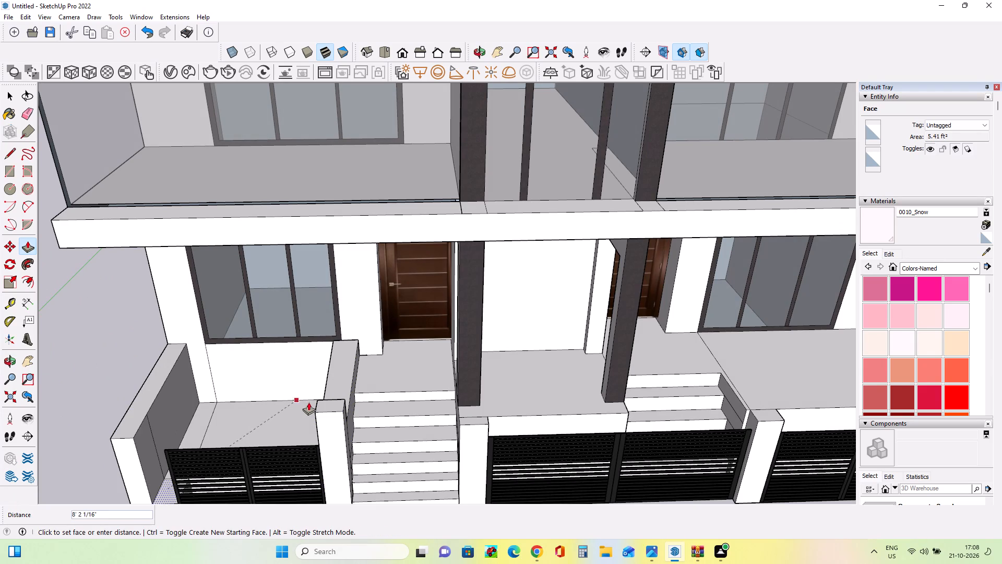
pyautogui.click(324, 404)
# Push/Pull the three remaining front pillars up about 2' to match the raised pillars of the first gate.
pyautogui.click(479, 421)
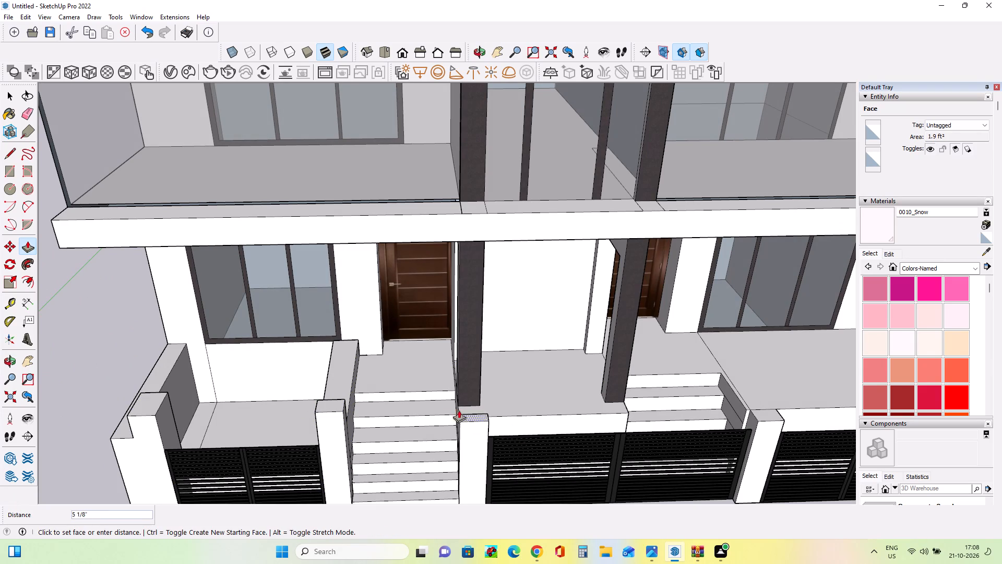
pyautogui.click(327, 397)
pyautogui.scroll(-4, 332, 408)
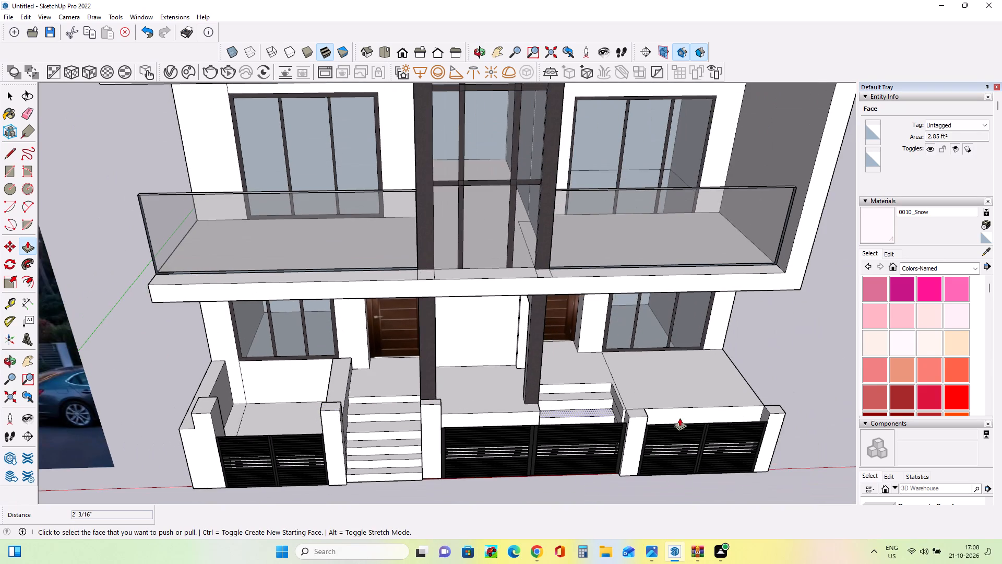
pyautogui.scroll(3, 646, 415)
pyautogui.click(641, 409)
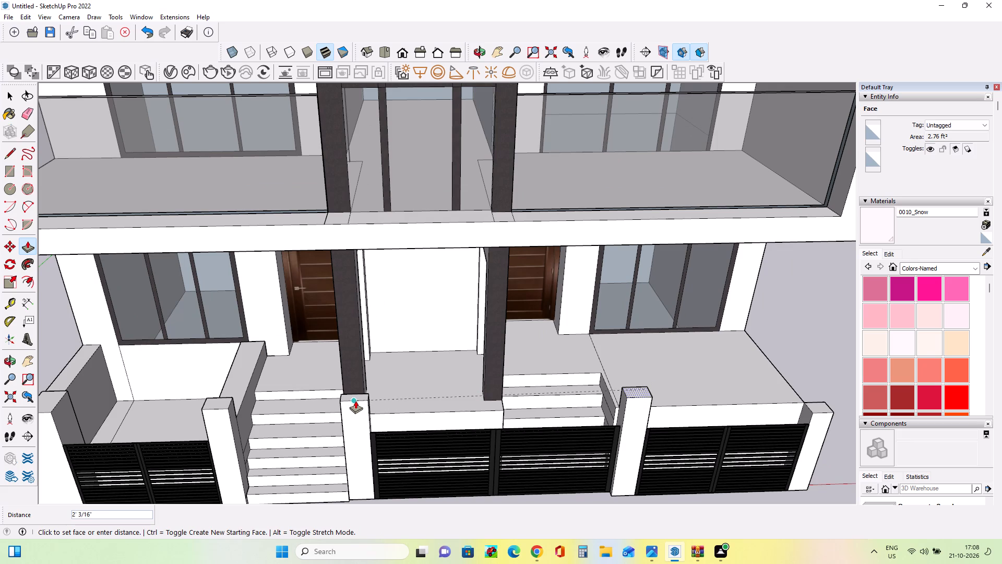
pyautogui.click(355, 400)
pyautogui.click(825, 409)
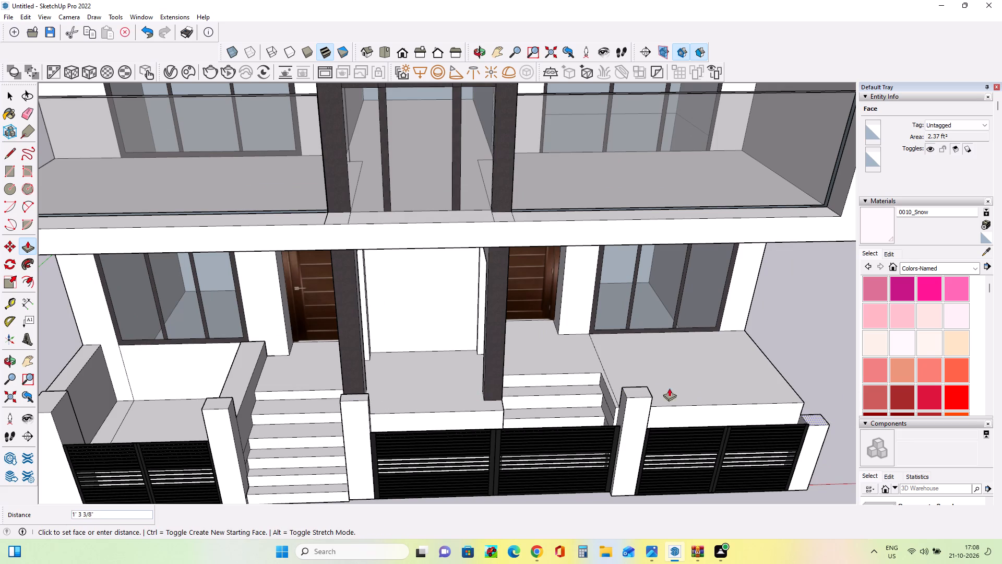
pyautogui.click(629, 385)
pyautogui.scroll(-6, 723, 371)
pyautogui.moveTo(665, 384); pyautogui.dragTo(675, 340, button='middle')
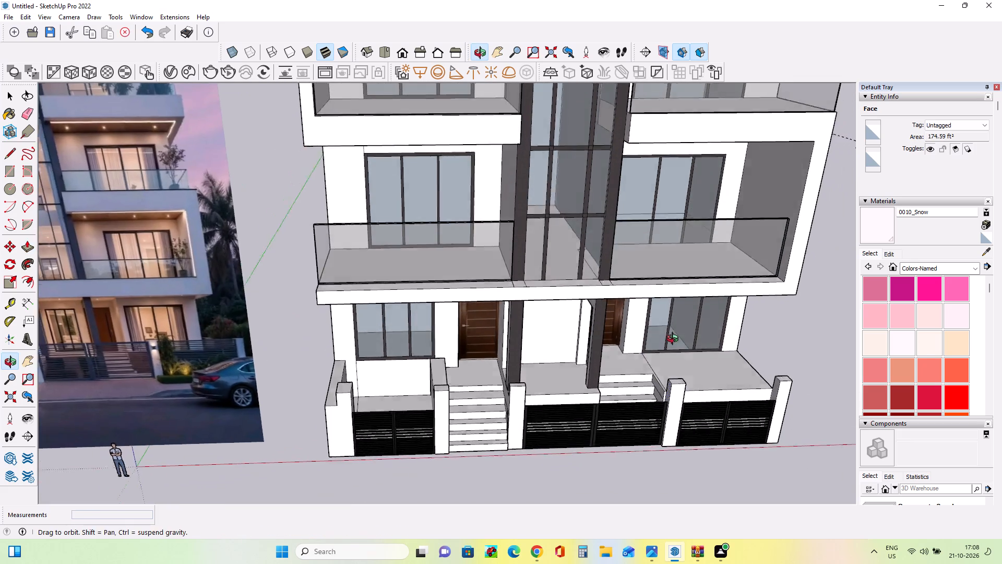
# Scale all three front gates, together with the outer corner pillar's front face, to about 1.5 times their height.
pyautogui.moveTo(675, 340); pyautogui.dragTo(676, 337, button='middle')
pyautogui.scroll(-1, 675, 331)
pyautogui.click(8, 100)
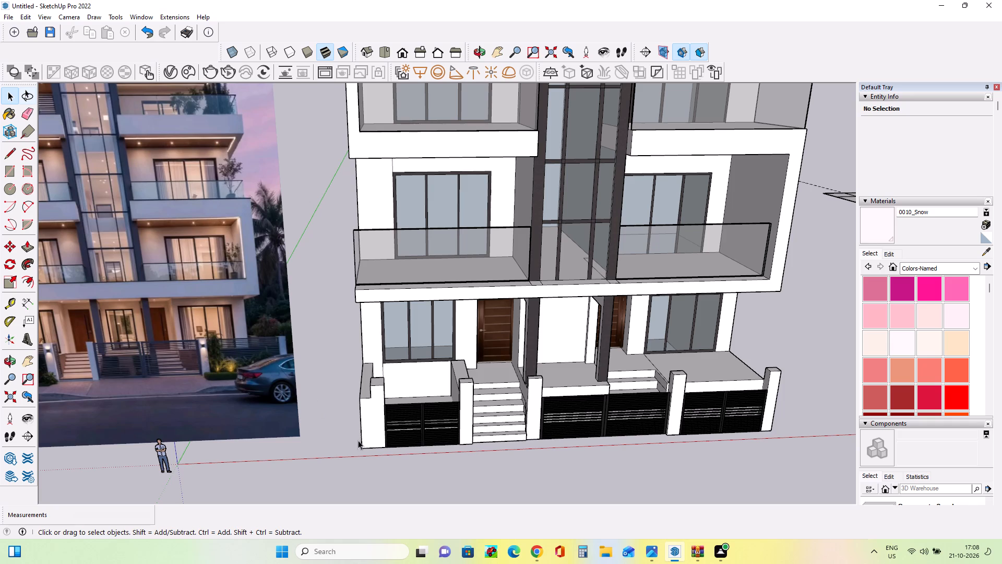
pyautogui.keyDown('ctrl'); pyautogui.doubleClick(420, 427); pyautogui.keyUp('ctrl')
pyautogui.keyDown('ctrl'); pyautogui.click(467, 432); pyautogui.keyUp('ctrl')
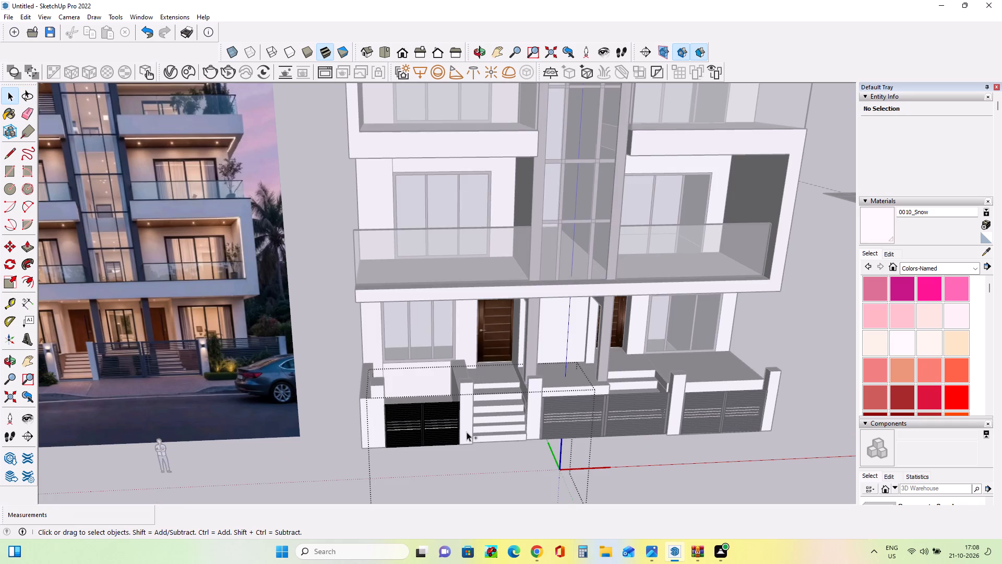
pyautogui.keyDown('ctrl'); pyautogui.click(568, 425); pyautogui.keyUp('ctrl')
pyautogui.keyDown('ctrl'); pyautogui.click(603, 430); pyautogui.keyUp('ctrl')
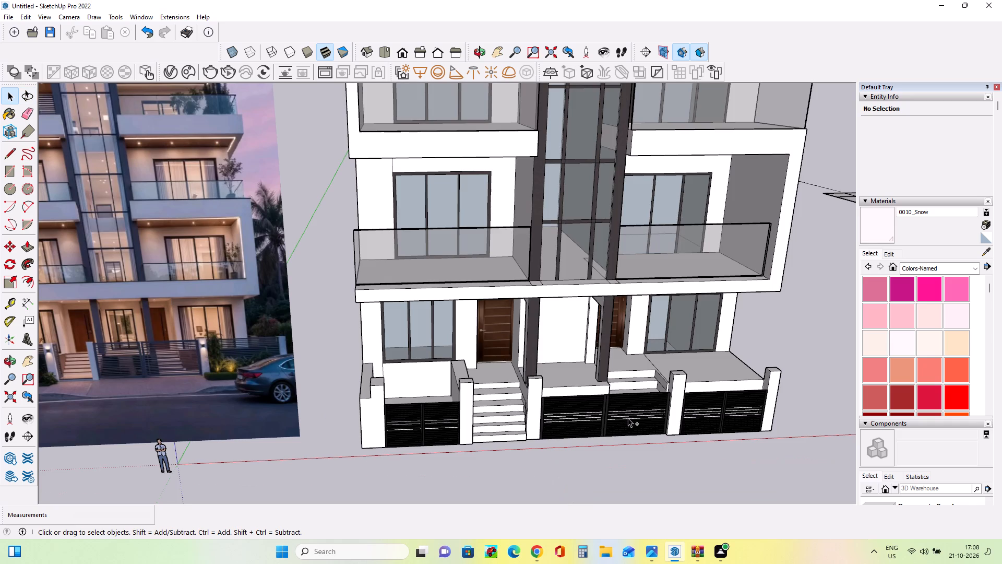
pyautogui.keyDown('ctrl'); pyautogui.click(628, 418); pyautogui.keyUp('ctrl')
pyautogui.keyDown('ctrl'); pyautogui.click(383, 433); pyautogui.keyUp('ctrl')
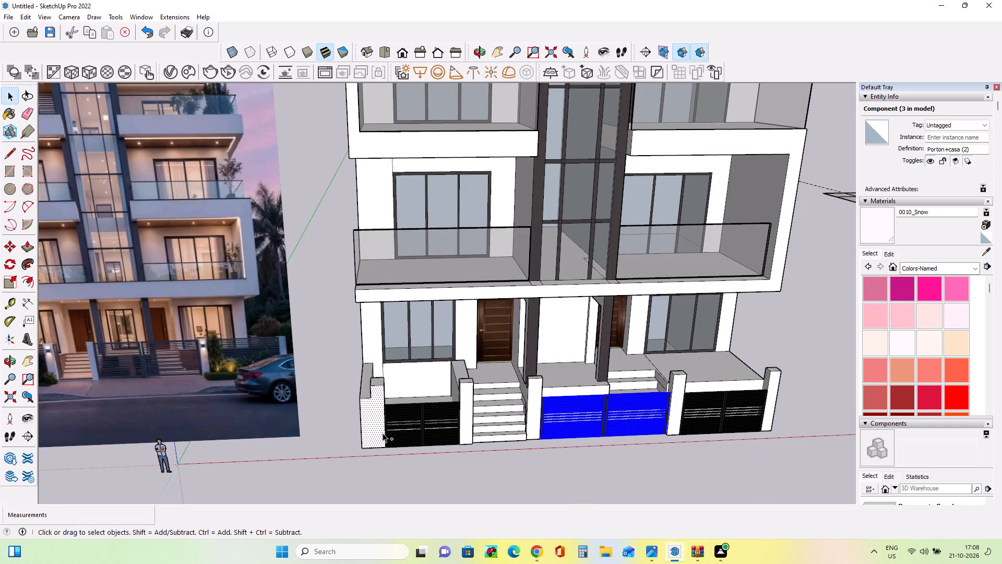
pyautogui.keyDown('ctrl'); pyautogui.click(421, 431); pyautogui.keyUp('ctrl')
pyautogui.keyDown('ctrl'); pyautogui.click(703, 420); pyautogui.keyUp('ctrl')
pyautogui.moveTo(644, 406); pyautogui.dragTo(657, 469, button='middle')
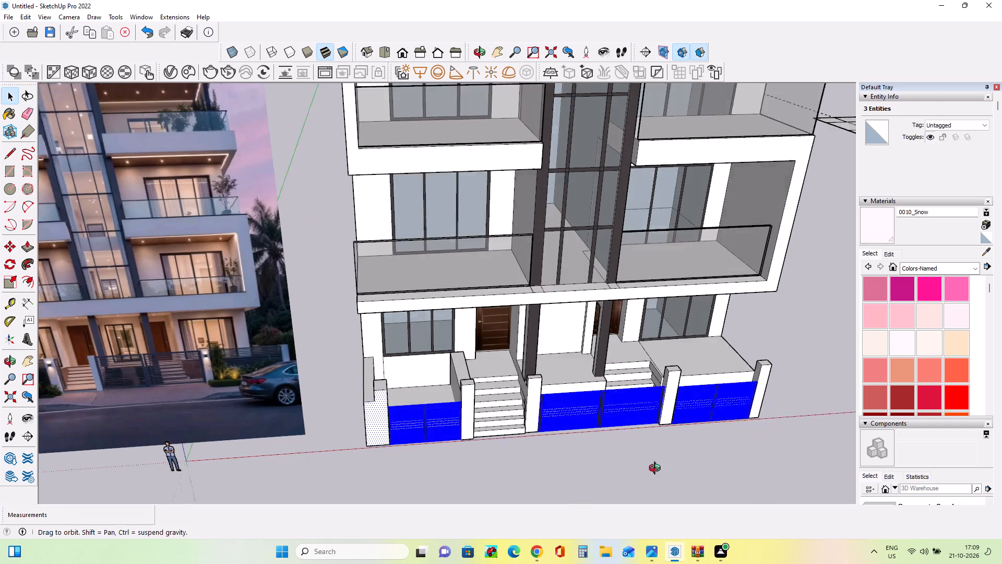
pyautogui.moveTo(657, 469); pyautogui.dragTo(661, 504, button='middle')
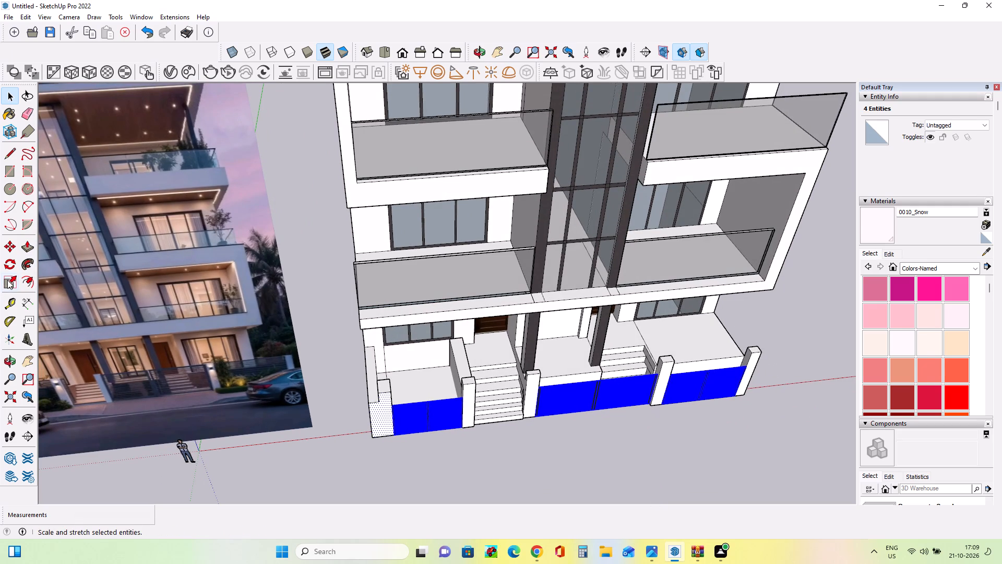
pyautogui.click(8, 280)
pyautogui.scroll(3, 464, 389)
pyautogui.scroll(6, 617, 356)
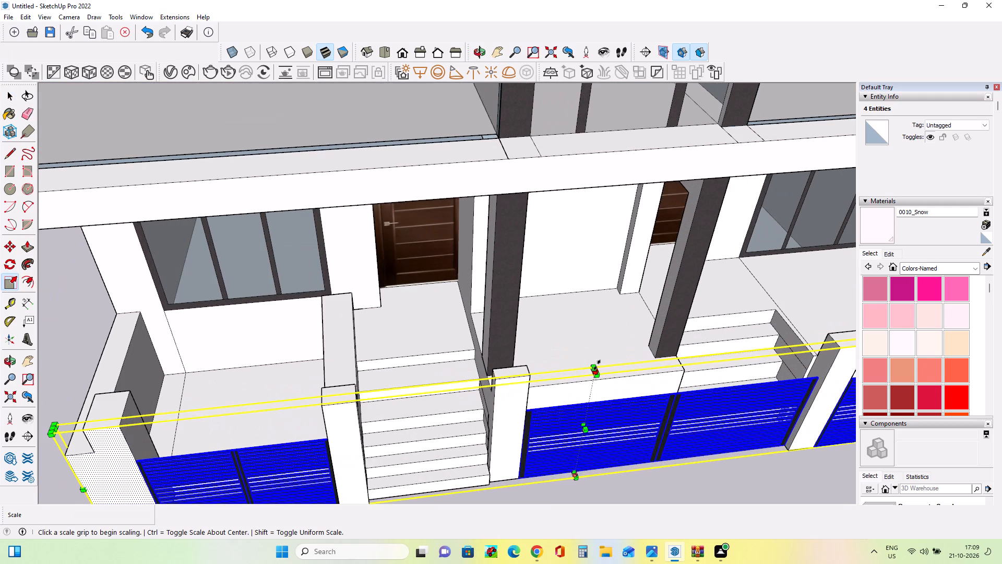
pyautogui.click(598, 366)
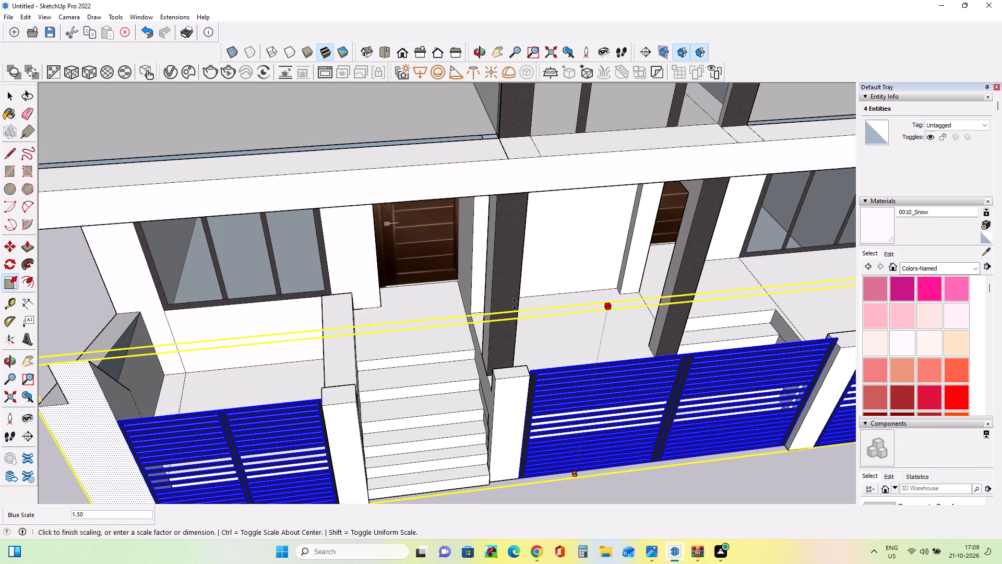
pyautogui.click(515, 305)
# Examine the whole front facade against the reference image, comparing the gates and the ground-floor entrance area.
pyautogui.moveTo(471, 401); pyautogui.dragTo(459, 340, button='middle')
pyautogui.scroll(-9, 459, 340)
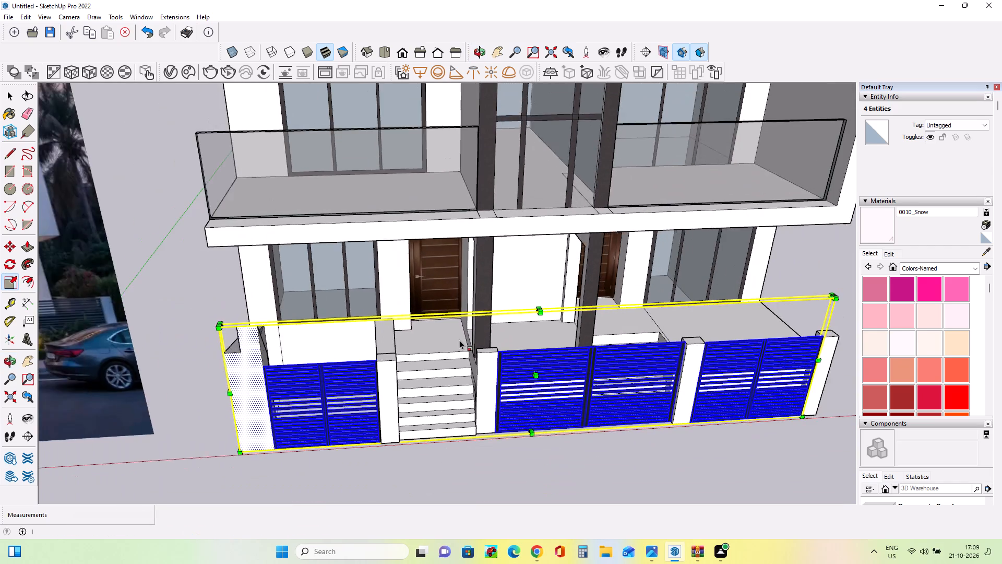
pyautogui.scroll(-7, 459, 340)
pyautogui.moveTo(471, 350); pyautogui.dragTo(483, 223, button='middle')
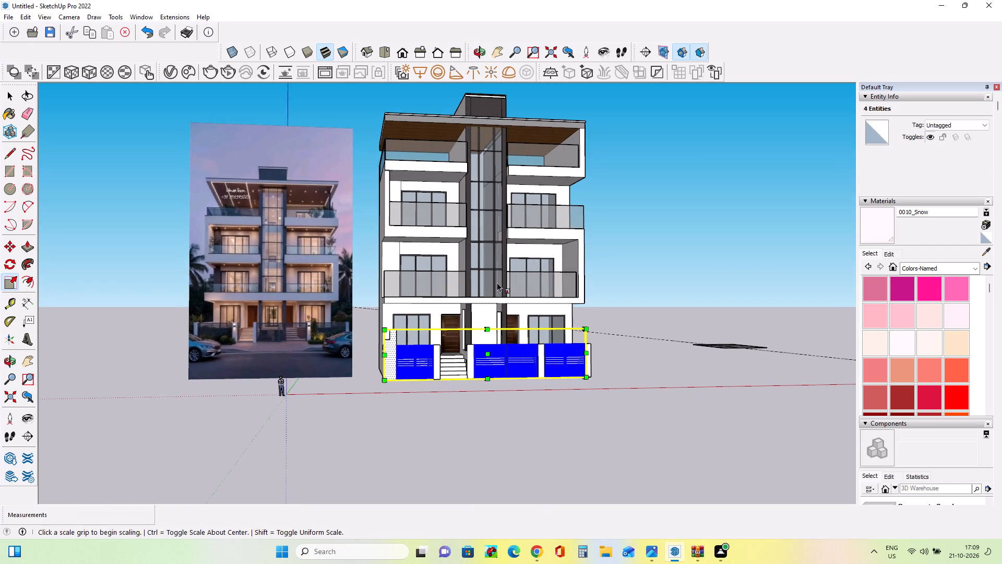
pyautogui.moveTo(623, 351); pyautogui.dragTo(618, 351, button='middle')
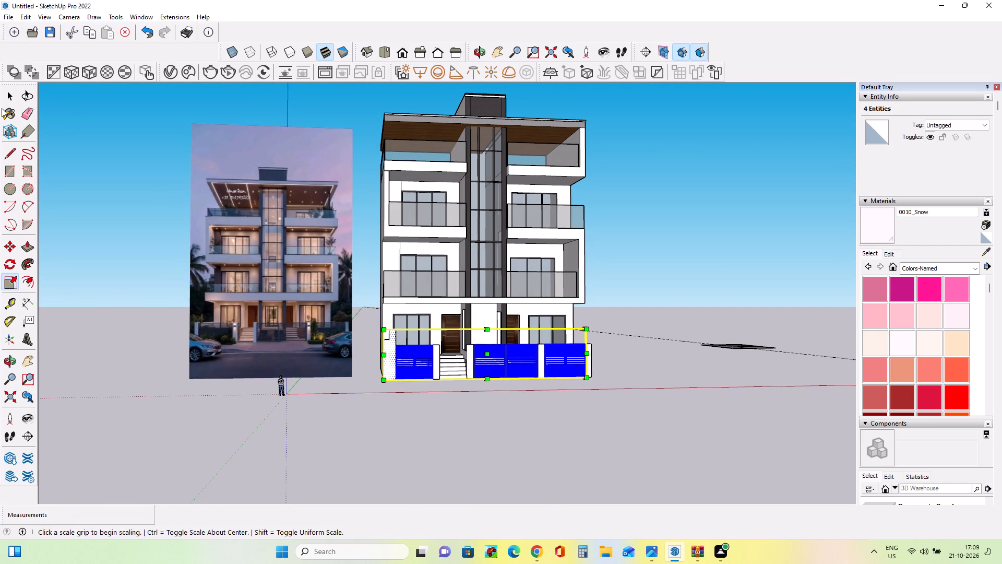
pyautogui.click(8, 100)
pyautogui.doubleClick(212, 191)
pyautogui.moveTo(347, 316); pyautogui.dragTo(304, 360, button='middle')
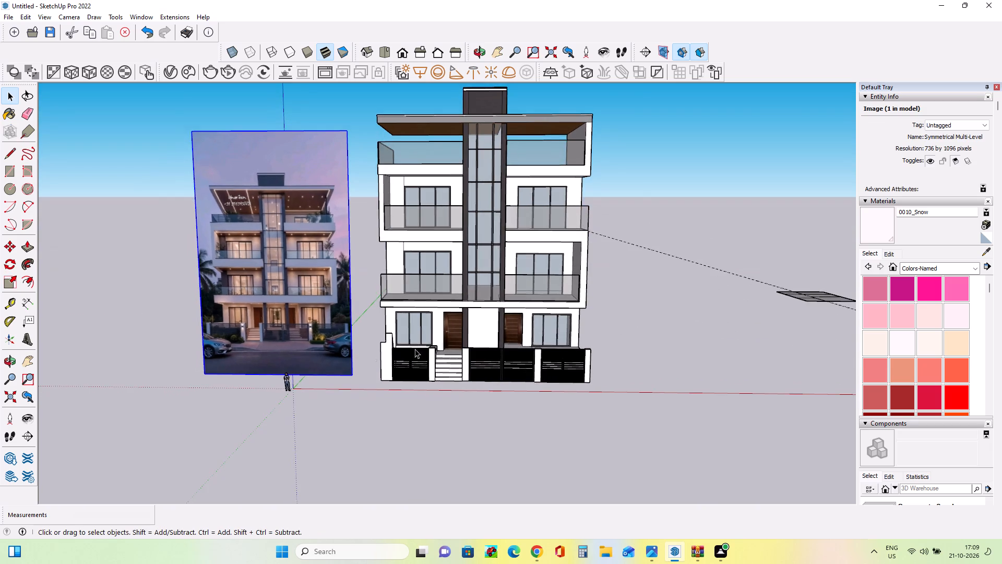
pyautogui.scroll(4, 498, 324)
pyautogui.moveTo(496, 325); pyautogui.dragTo(509, 354, button='middle')
pyautogui.scroll(-2, 511, 354)
pyautogui.moveTo(508, 354); pyautogui.dragTo(505, 348, button='middle')
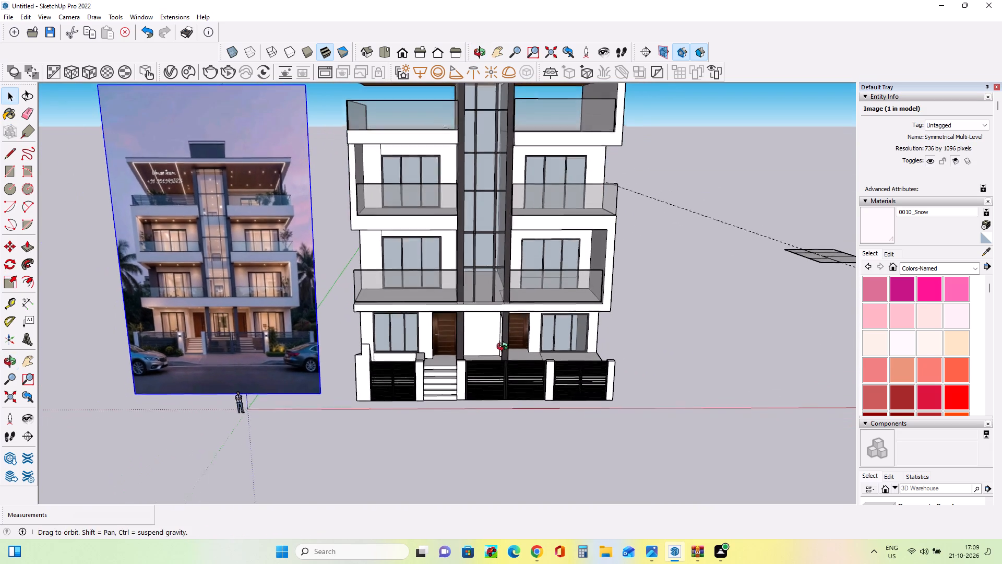
pyautogui.moveTo(505, 348); pyautogui.dragTo(513, 333, button='middle')
pyautogui.scroll(-3, 506, 331)
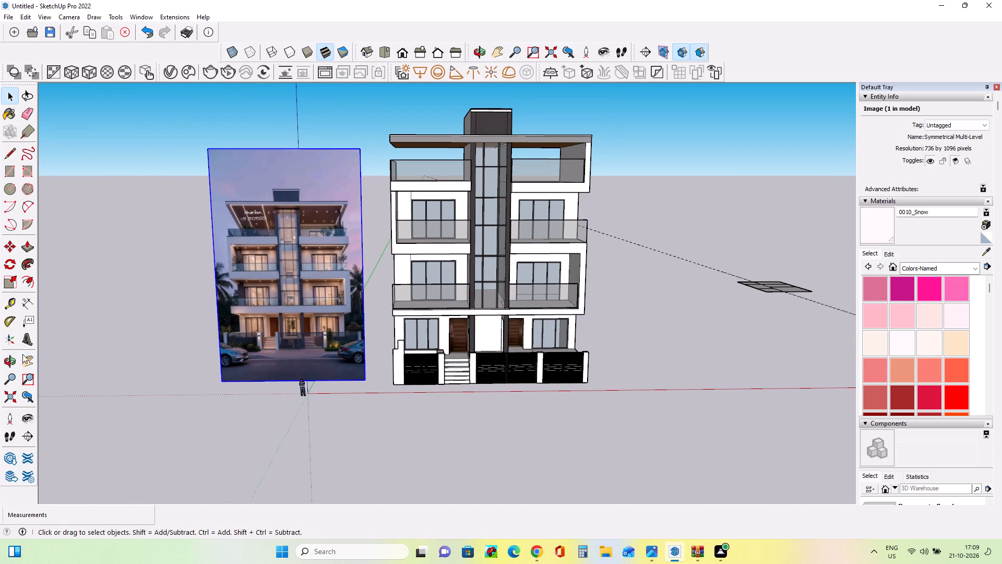
pyautogui.click(25, 362)
pyautogui.moveTo(275, 304); pyautogui.dragTo(189, 362)
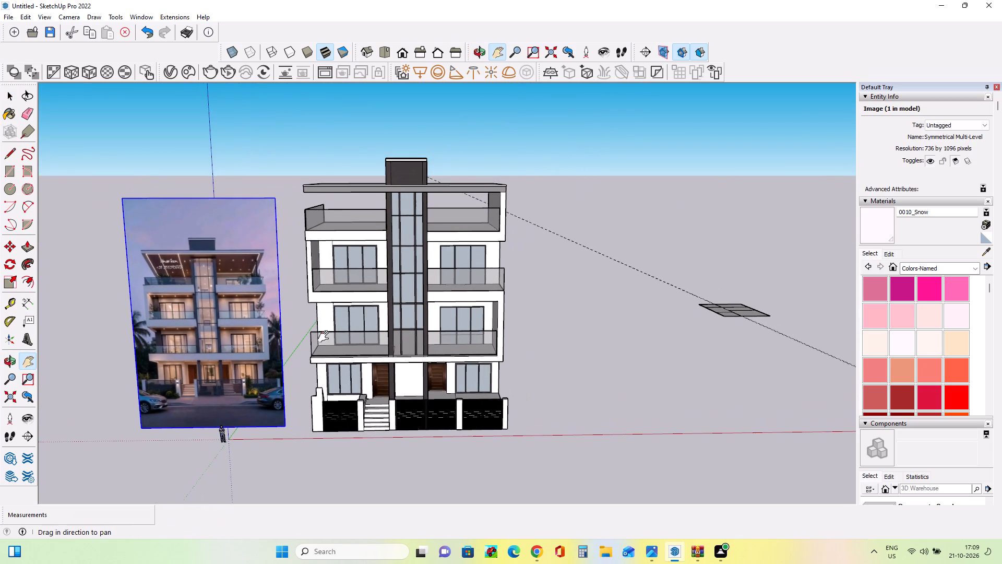
pyautogui.moveTo(326, 337); pyautogui.dragTo(359, 334, button='middle')
pyautogui.scroll(1, 357, 334)
pyautogui.moveTo(356, 333); pyautogui.dragTo(356, 309, button='middle')
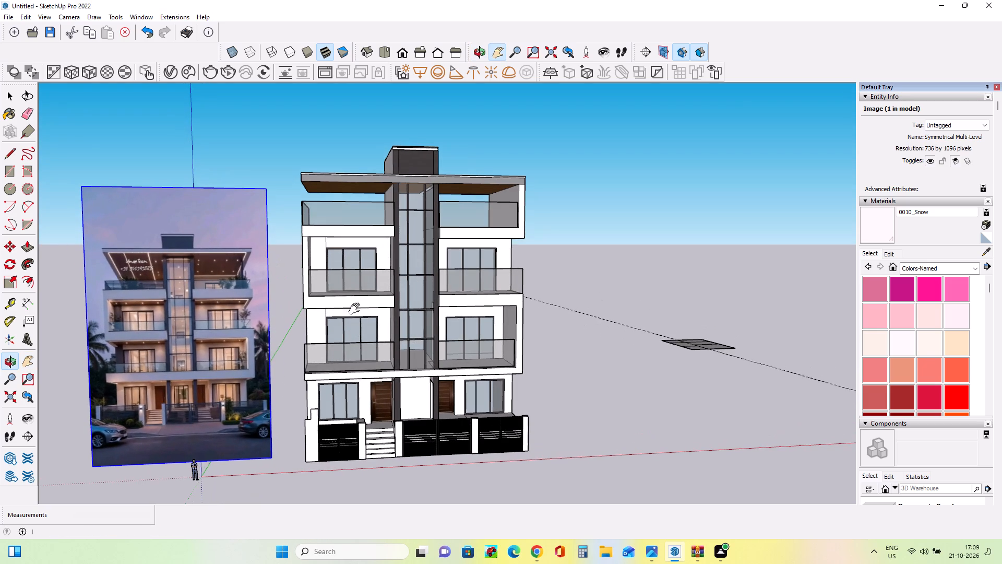
pyautogui.moveTo(353, 222); pyautogui.dragTo(364, 164, button='middle')
pyautogui.scroll(1, 408, 243)
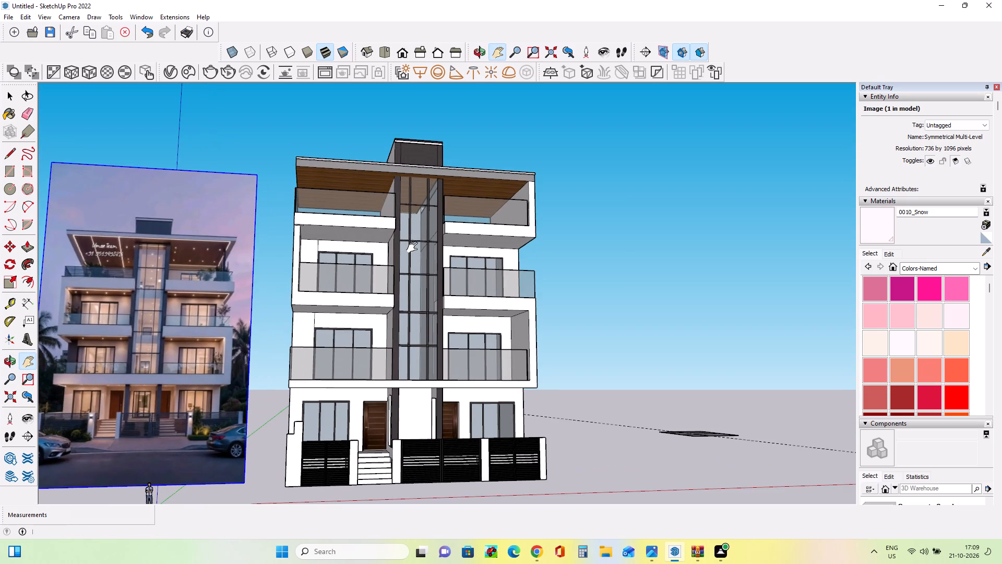
pyautogui.moveTo(445, 278); pyautogui.dragTo(406, 271, button='middle')
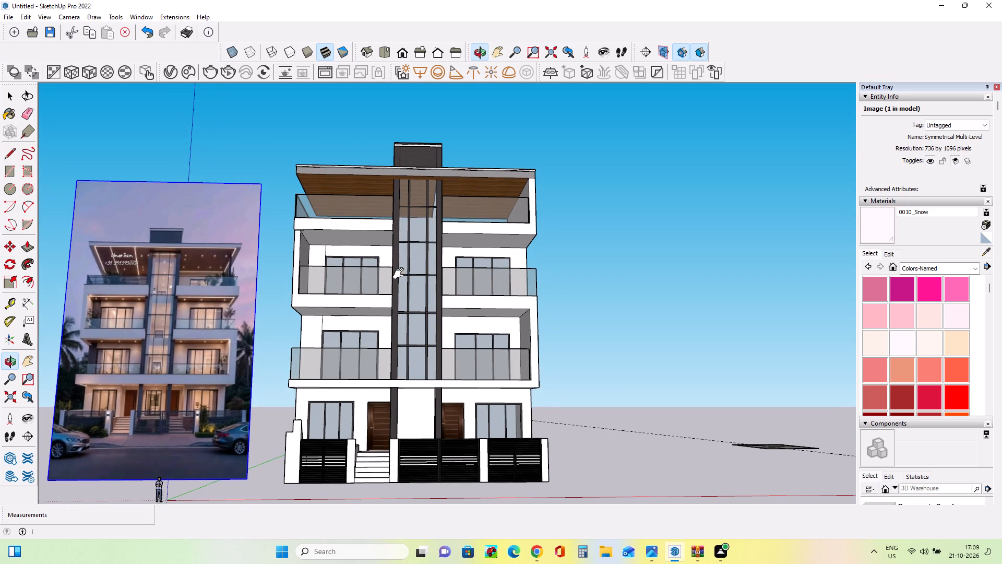
pyautogui.moveTo(372, 275); pyautogui.dragTo(373, 279, button='middle')
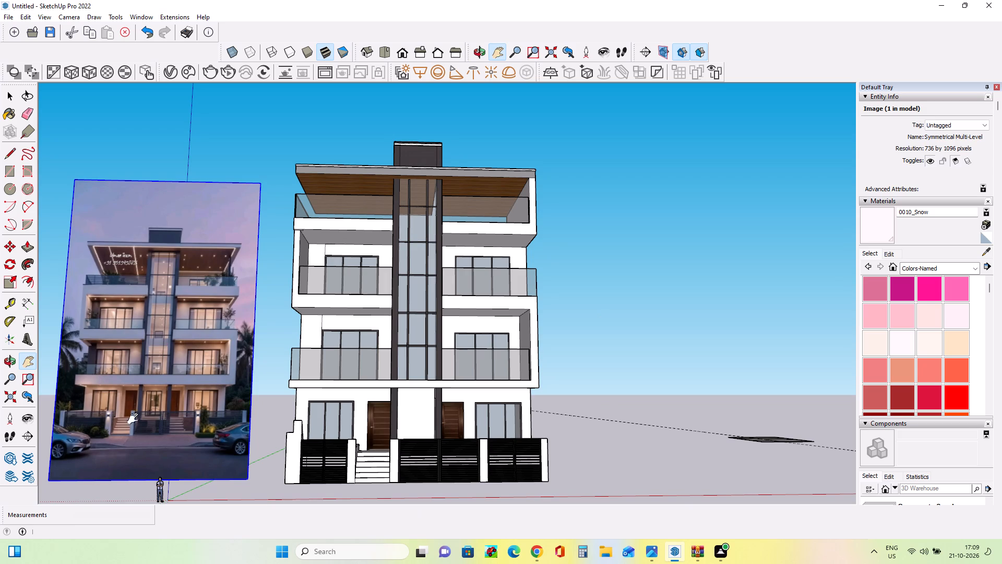
# Draw a rectangle about 11' 8 7/16" by 6' 6 1/2" on the ground-floor wall between the two dark columns.
pyautogui.click(11, 172)
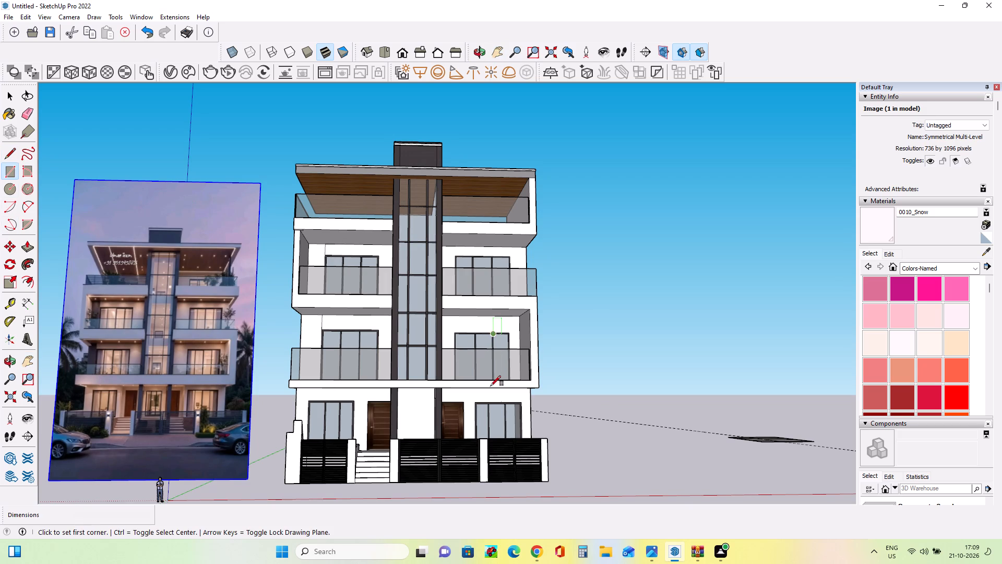
pyautogui.moveTo(415, 439); pyautogui.dragTo(418, 484, button='middle')
pyautogui.scroll(2, 410, 424)
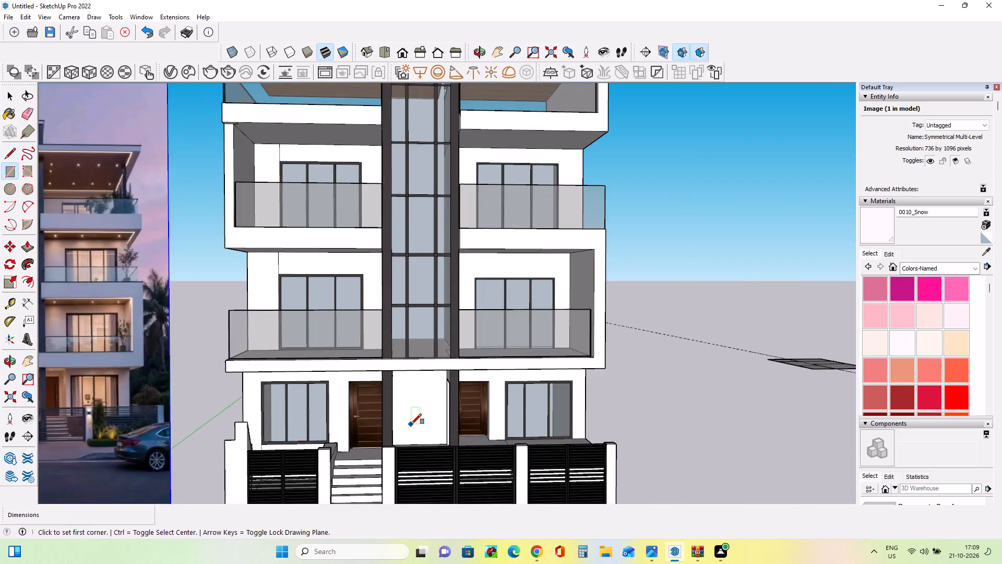
pyautogui.scroll(5, 411, 424)
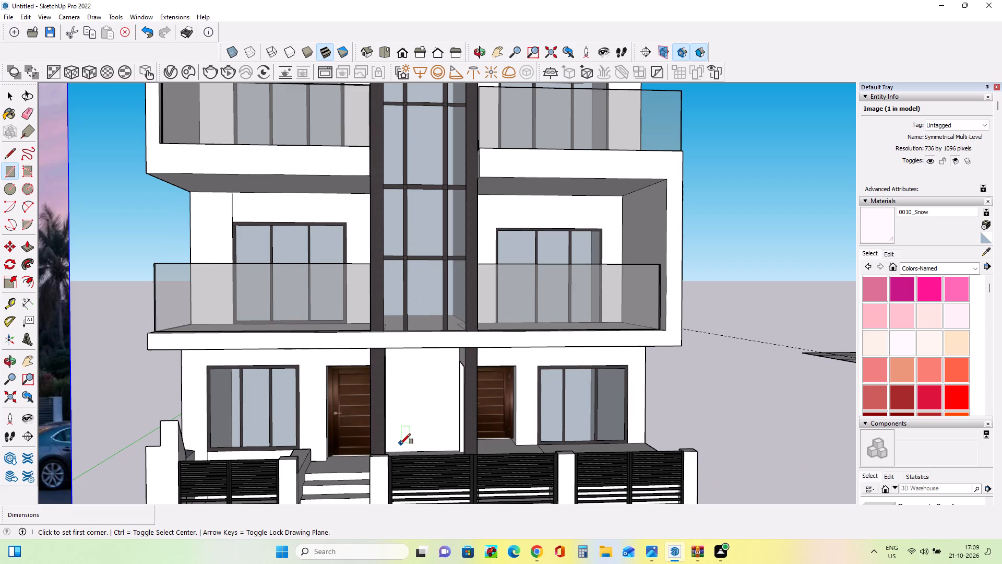
pyautogui.click(399, 444)
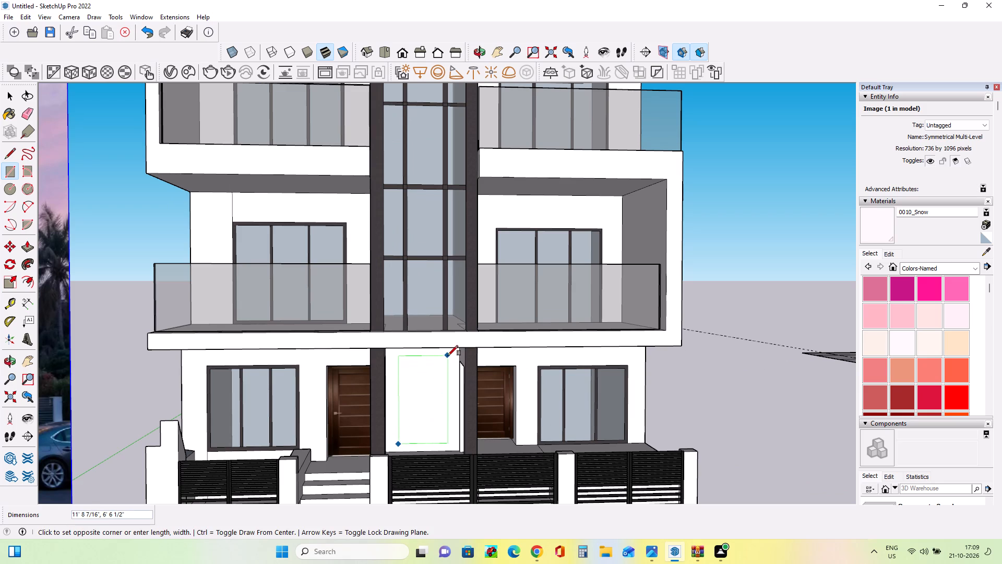
pyautogui.click(448, 356)
# Offset the outline of the central wall rectangle outward by a few inches to form a thin window frame.
pyautogui.middleClick(458, 398)
pyautogui.click(32, 285)
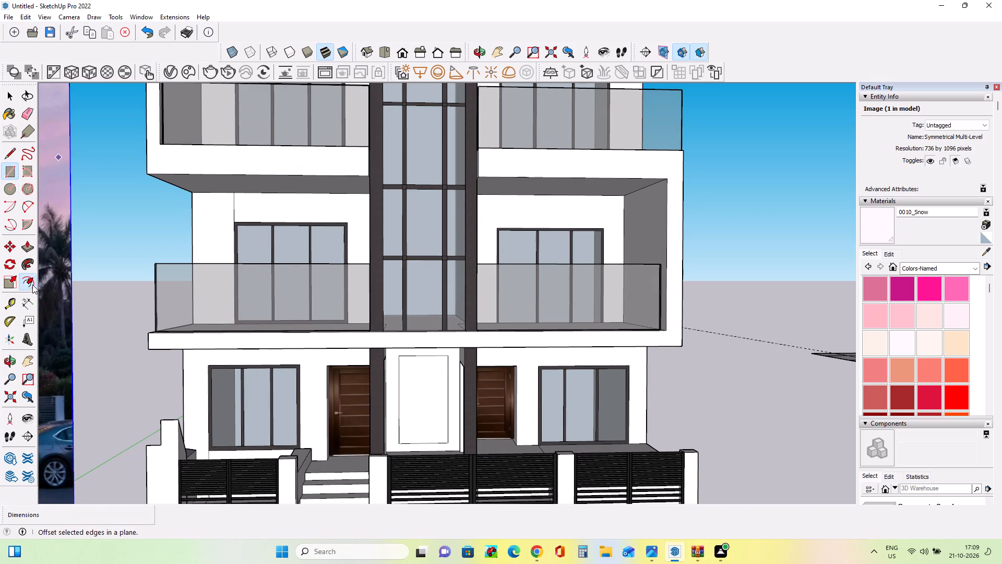
pyautogui.click(441, 407)
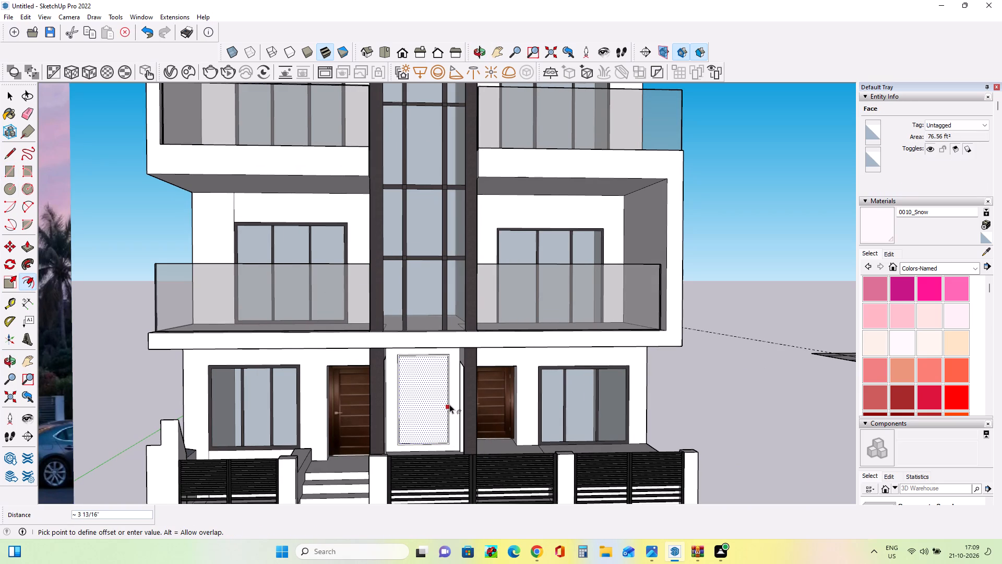
pyautogui.click(449, 404)
# Compare the central ground-floor window outline and entrance area with the reference image.
pyautogui.moveTo(466, 417); pyautogui.dragTo(475, 416, button='middle')
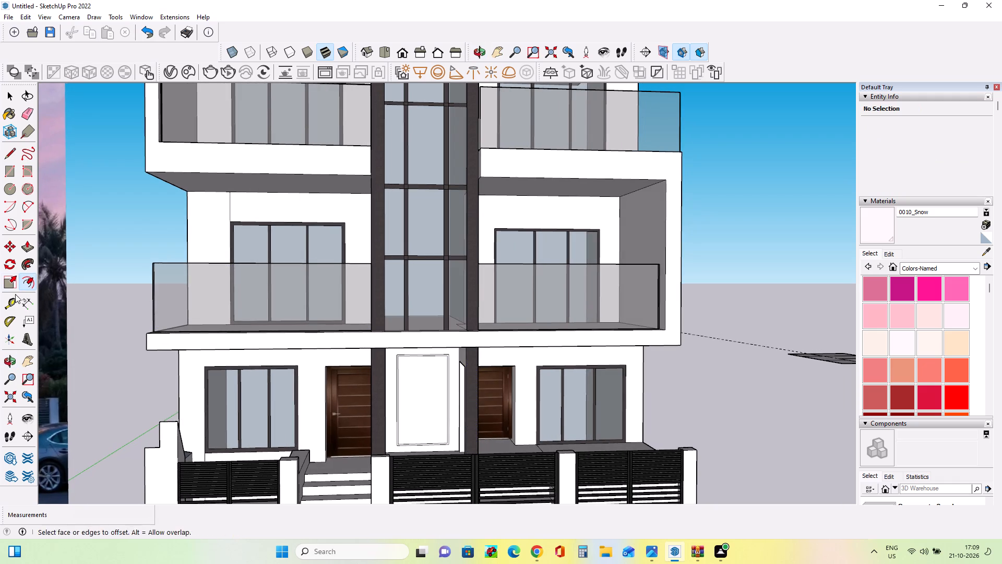
pyautogui.scroll(-7, 244, 336)
pyautogui.scroll(-4, 134, 327)
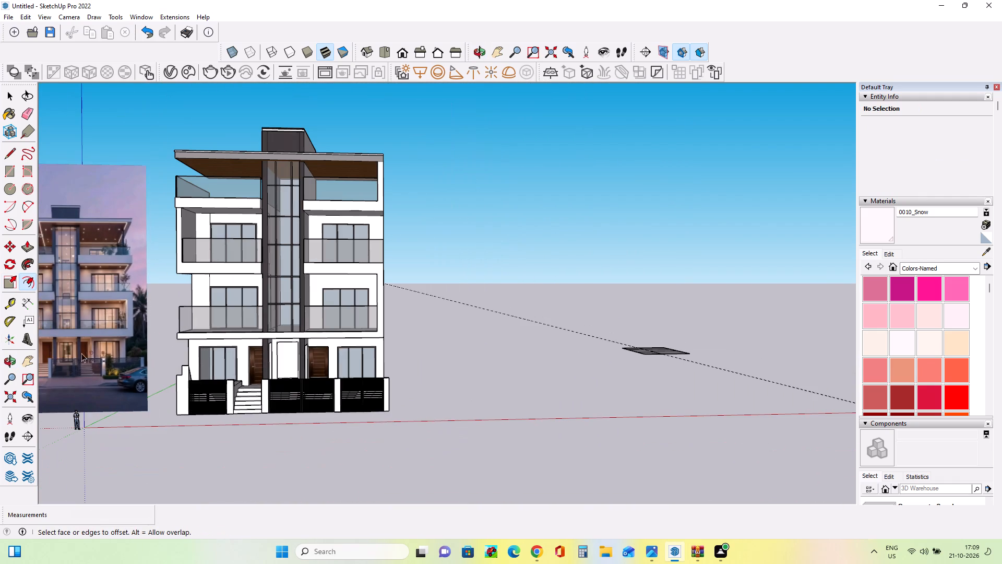
pyautogui.scroll(16, 37, 356)
pyautogui.scroll(-4, 68, 351)
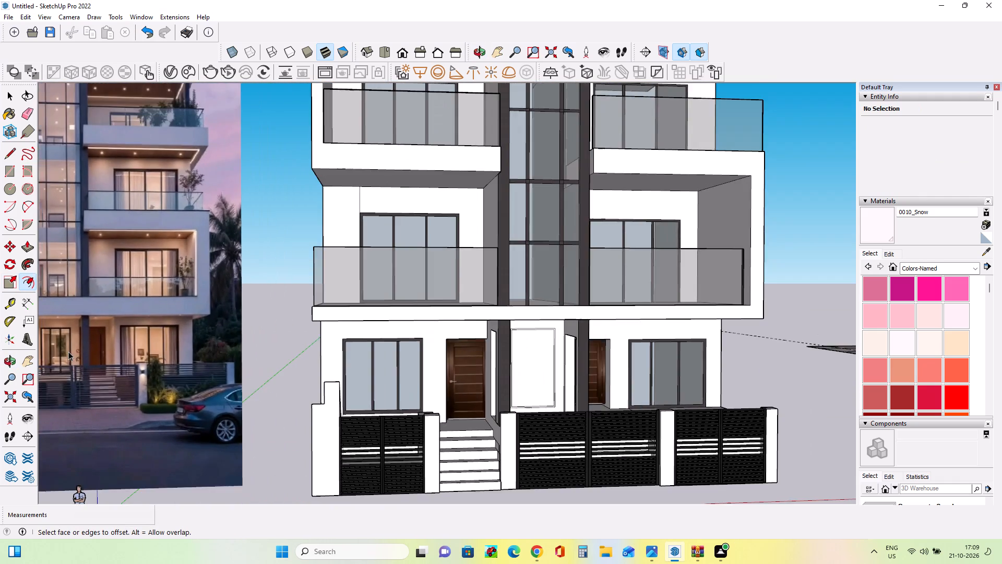
pyautogui.scroll(-9, 68, 351)
pyautogui.scroll(9, 306, 346)
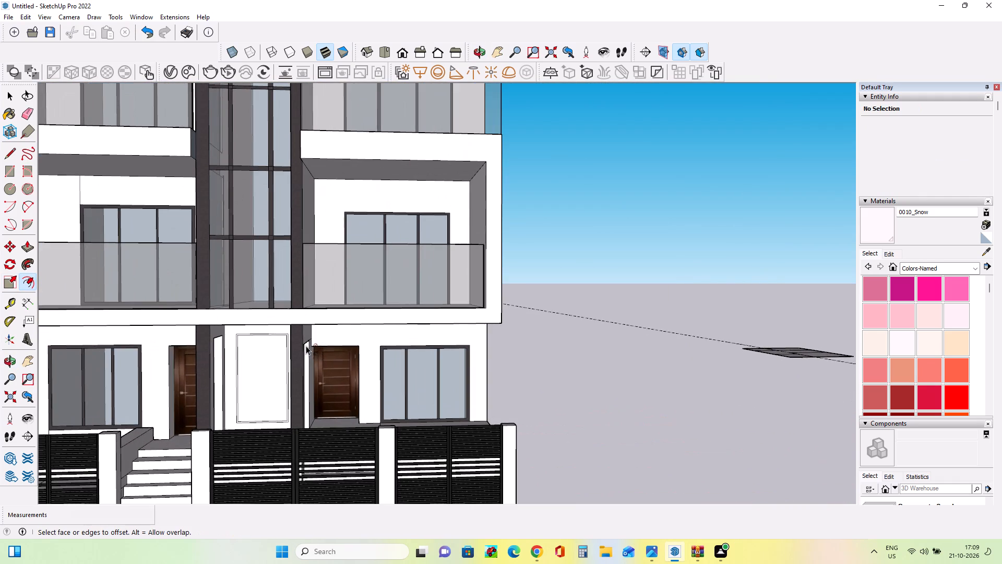
pyautogui.moveTo(323, 350); pyautogui.dragTo(354, 354, button='middle')
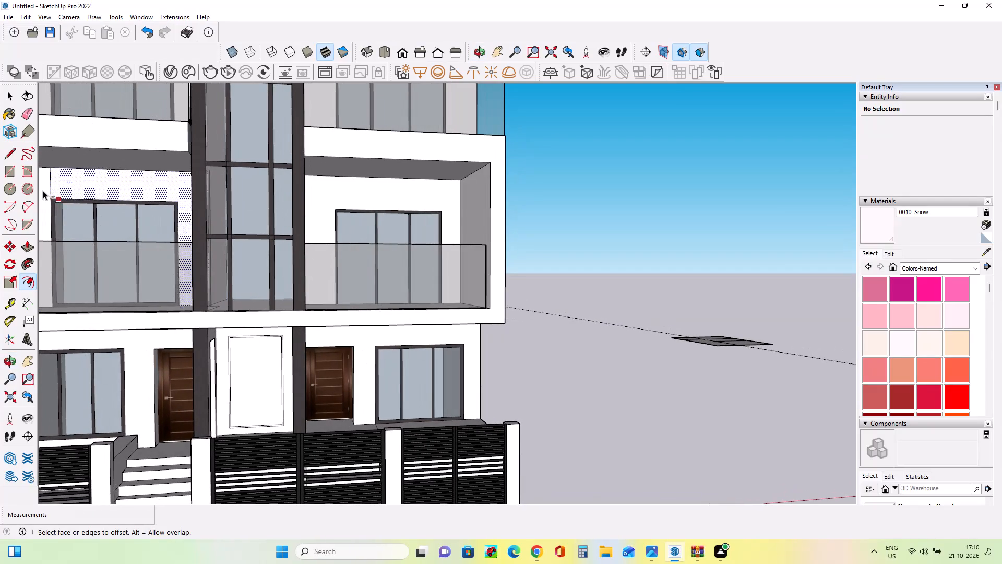
# Draw a full-height vertical mullion rectangle about 11' 10 5/8" by 2 7/16" about a third of the way across the central window.
pyautogui.click(10, 173)
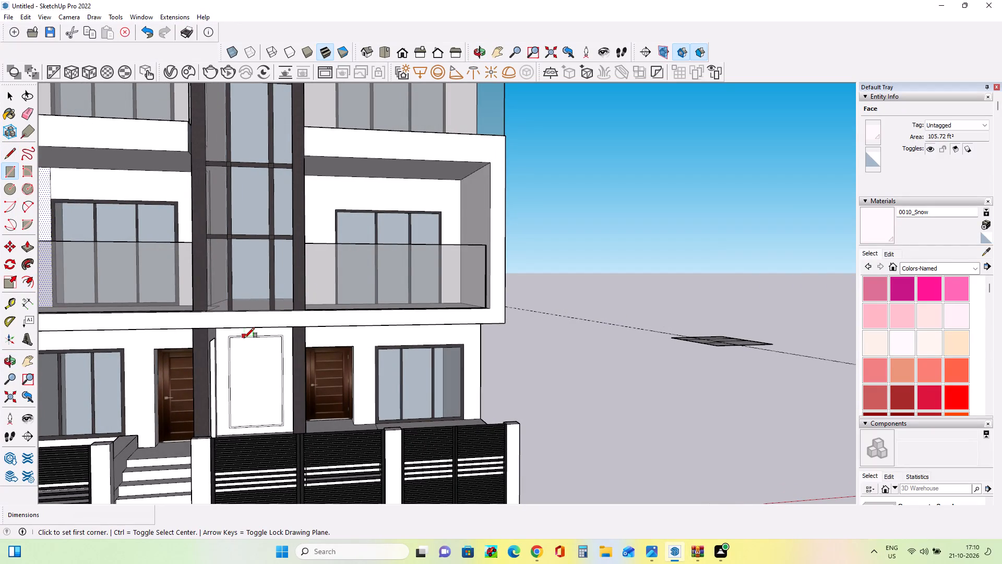
pyautogui.moveTo(244, 338); pyautogui.dragTo(250, 343)
pyautogui.scroll(4, 255, 424)
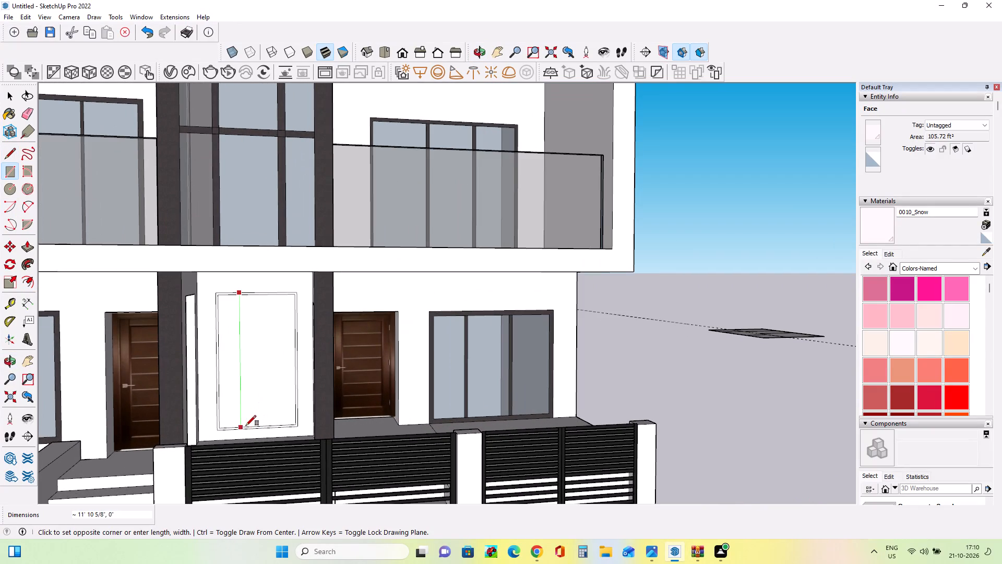
pyautogui.scroll(5, 246, 426)
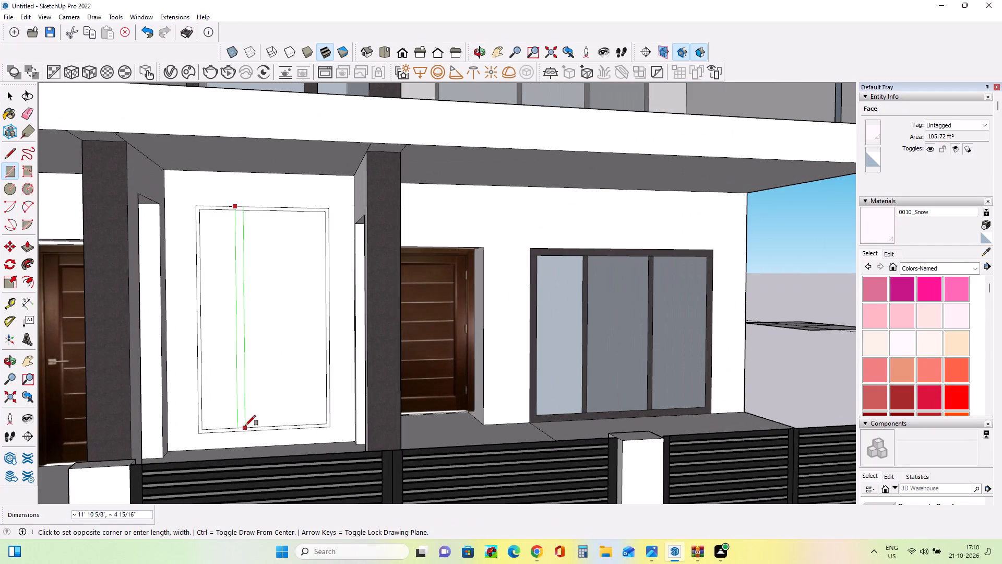
pyautogui.scroll(4, 244, 426)
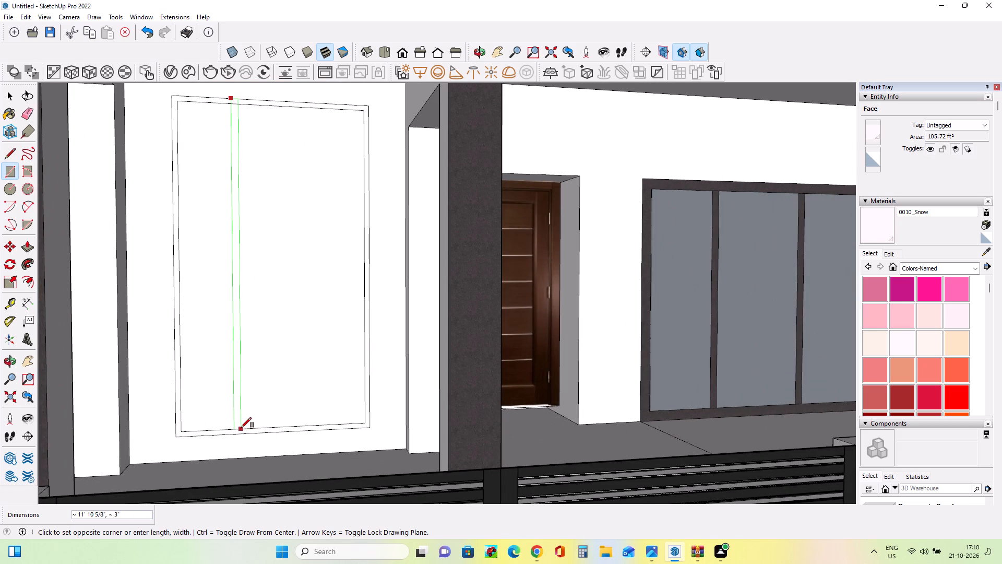
pyautogui.scroll(3, 241, 428)
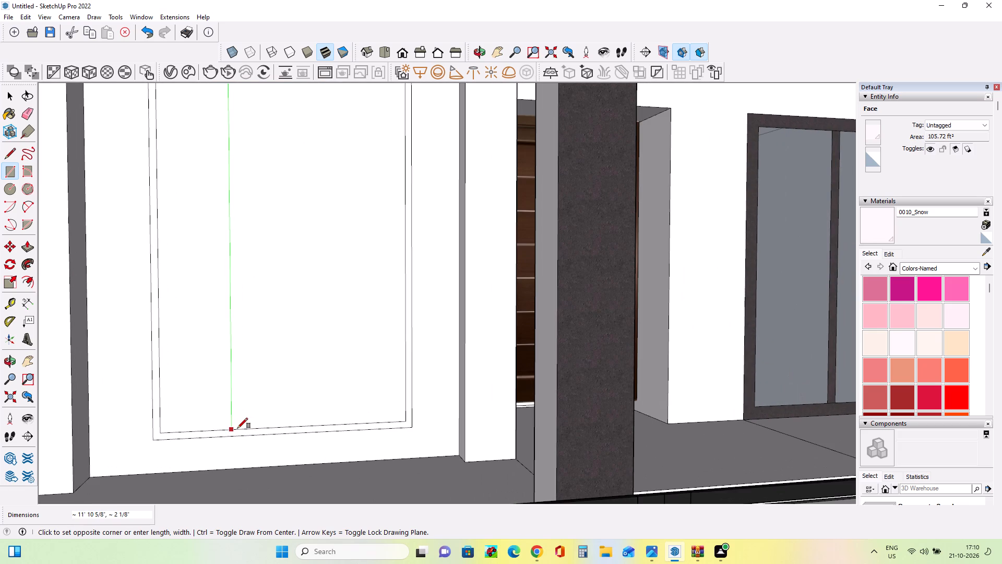
pyautogui.click(240, 428)
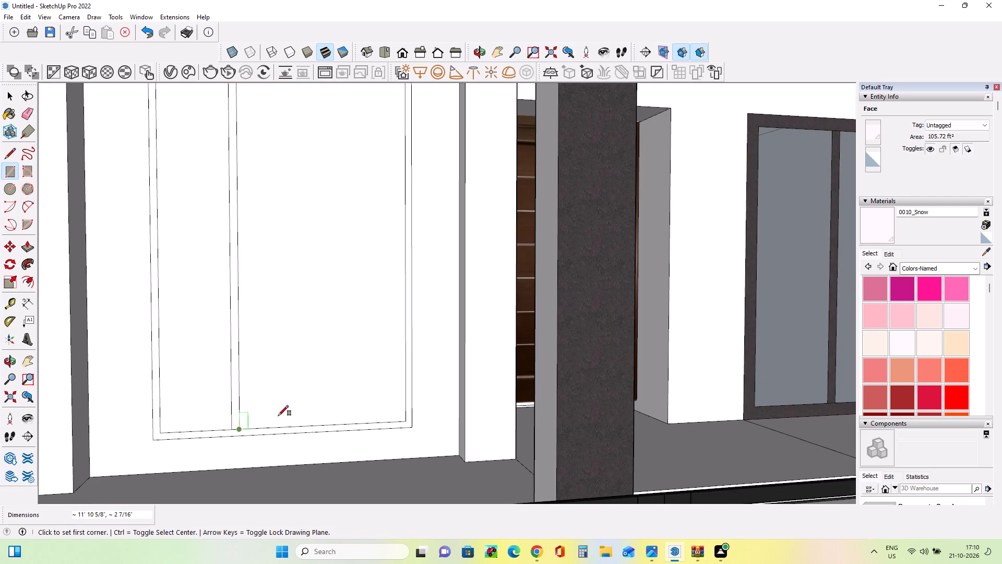
# Draw a second full-height mullion rectangle about 2 1/8" by 11' 8 7/16", dividing the central window into three panes.
pyautogui.scroll(-8, 303, 367)
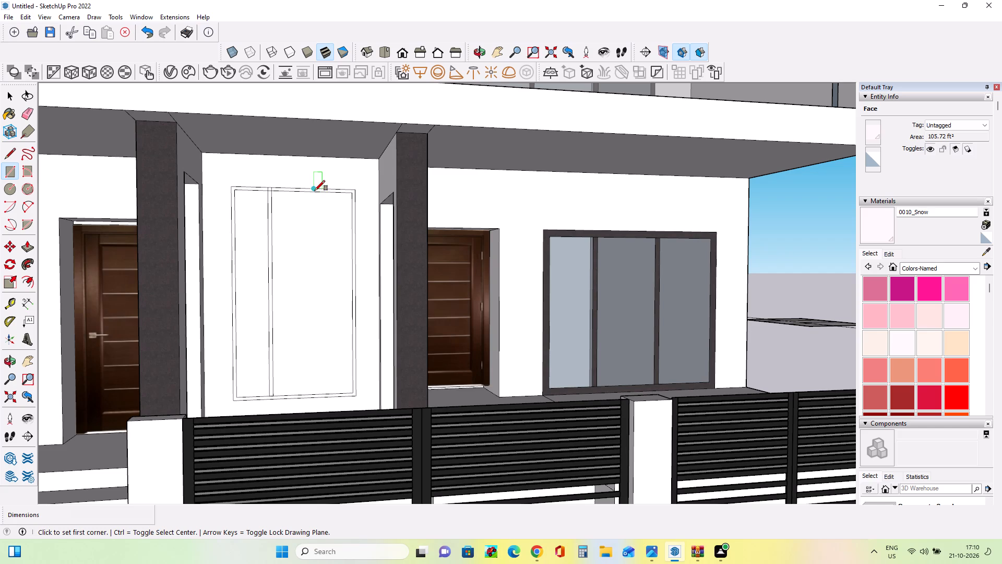
pyautogui.moveTo(313, 194); pyautogui.dragTo(314, 201)
pyautogui.scroll(3, 315, 395)
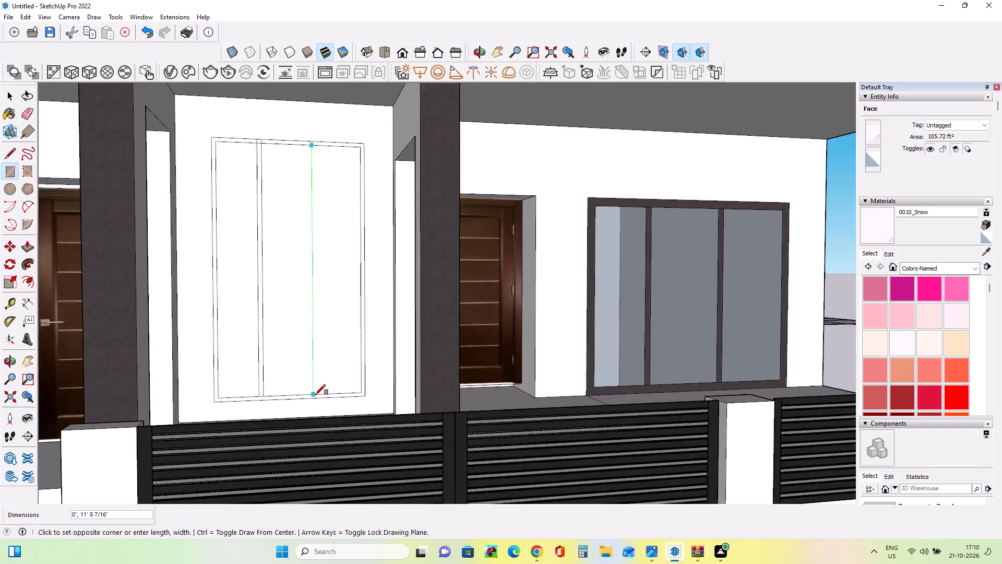
pyautogui.scroll(4, 322, 397)
pyautogui.click(315, 392)
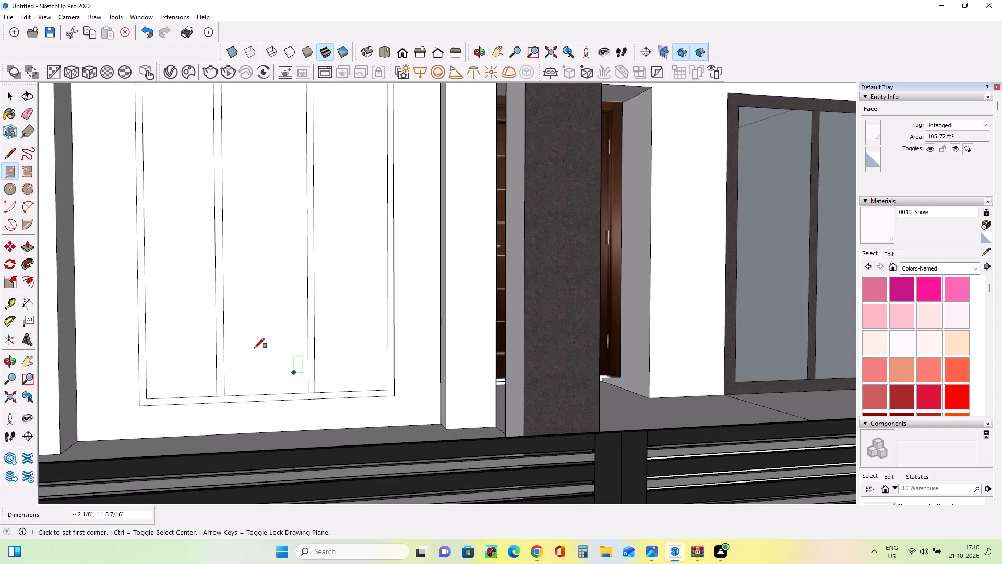
# Paint the central window's outer frame and both mullions with the Asphalt New material from Asphalt and Concrete.
pyautogui.click(941, 268)
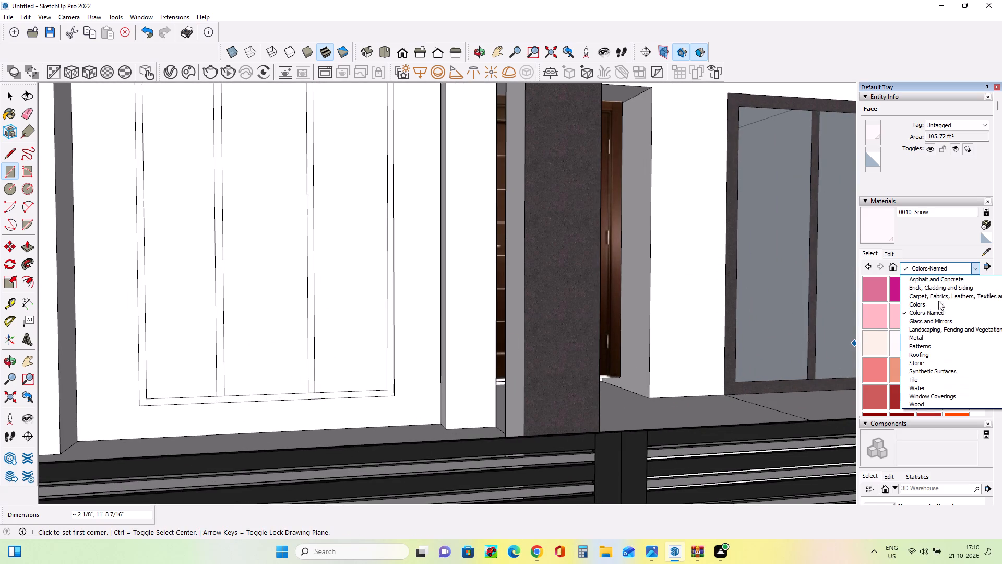
pyautogui.scroll(3, 937, 309)
pyautogui.click(945, 304)
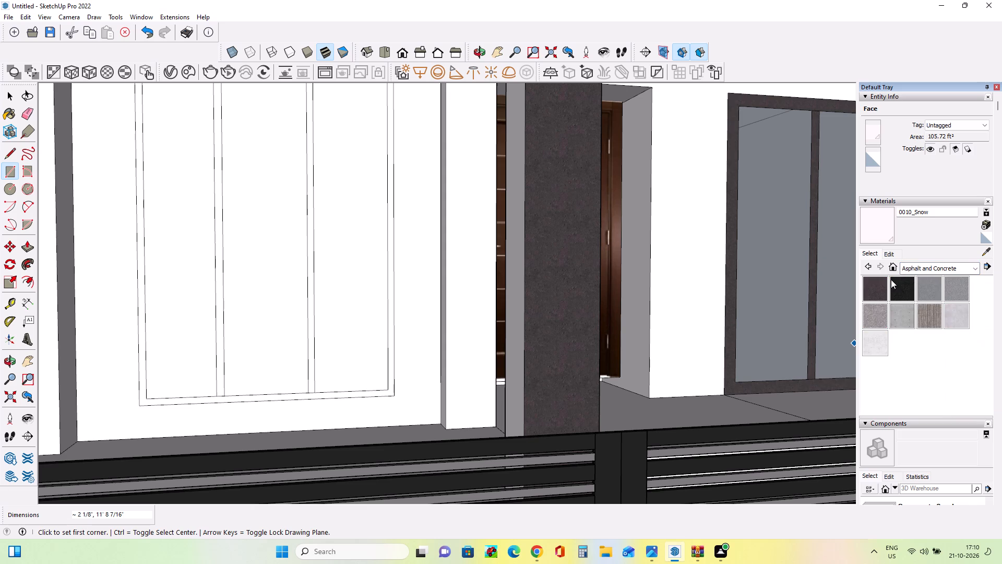
pyautogui.click(881, 287)
pyautogui.click(388, 331)
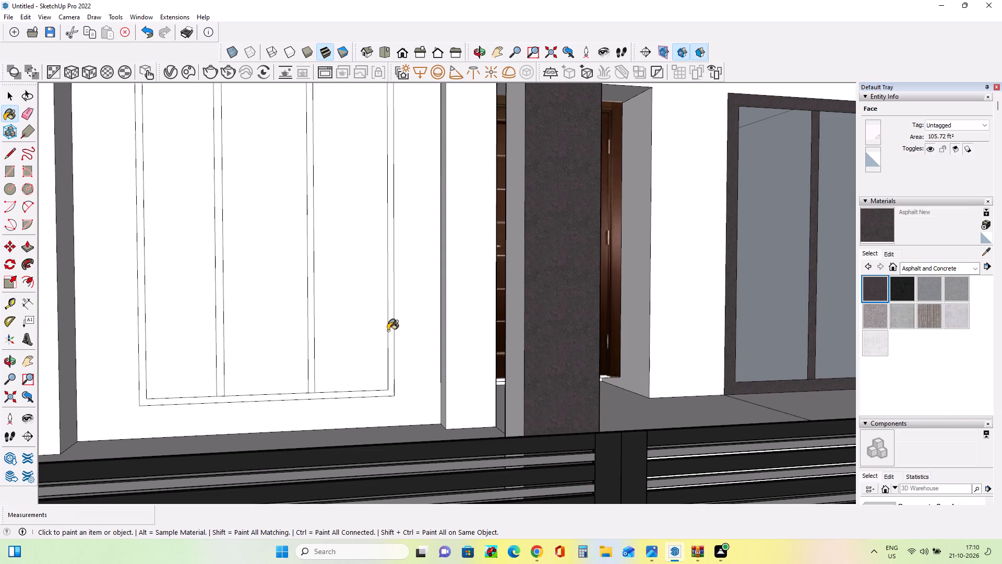
pyautogui.click(390, 340)
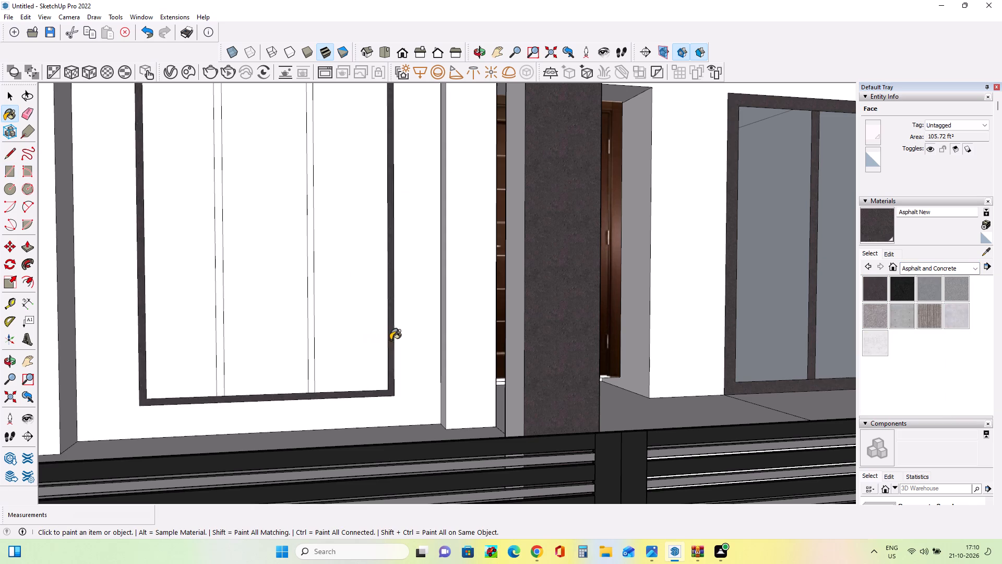
pyautogui.click(308, 371)
pyautogui.click(309, 366)
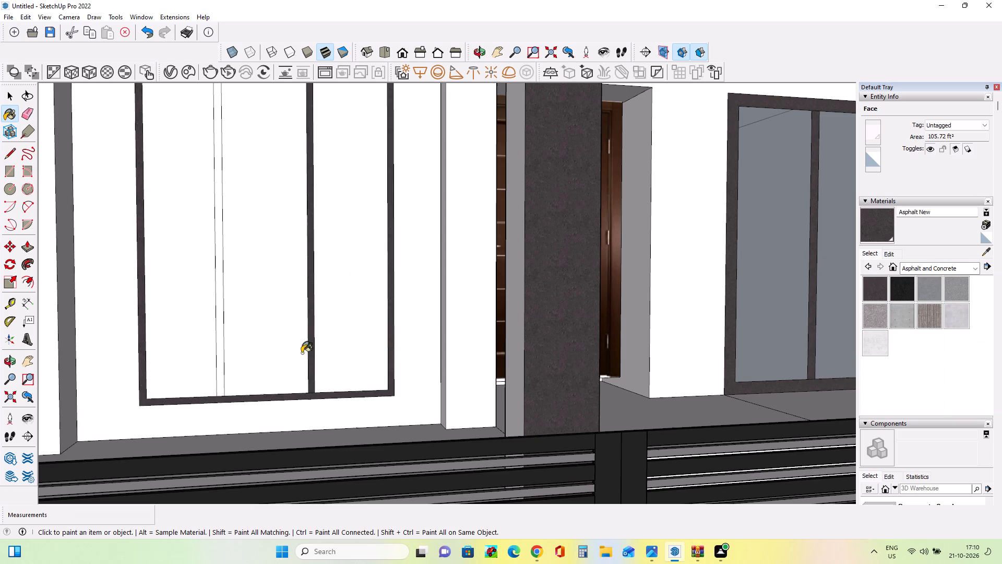
pyautogui.click(221, 364)
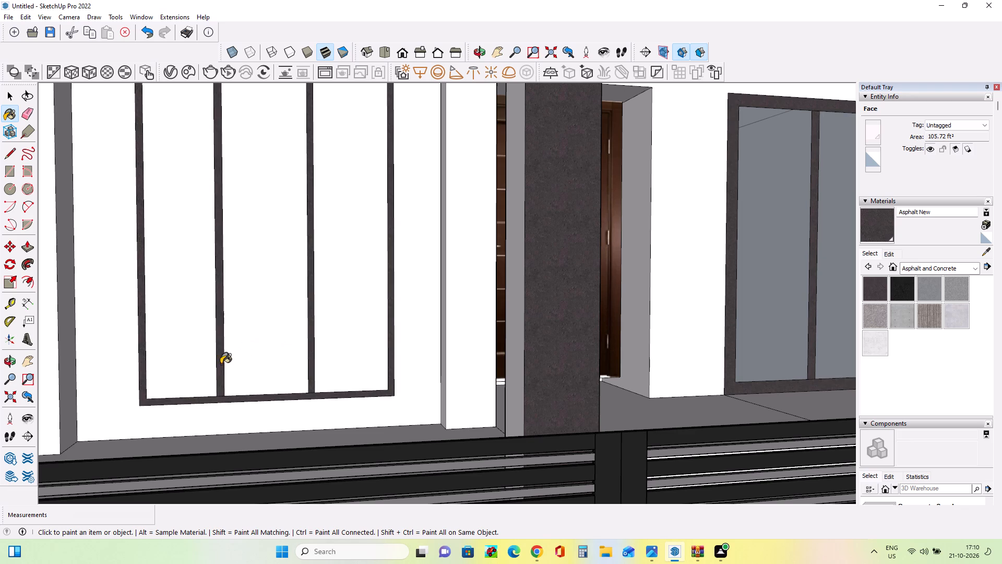
# Paint the three panes of the central window with Translucent Glass Gray from Glass and Mirrors.
pyautogui.click(915, 264)
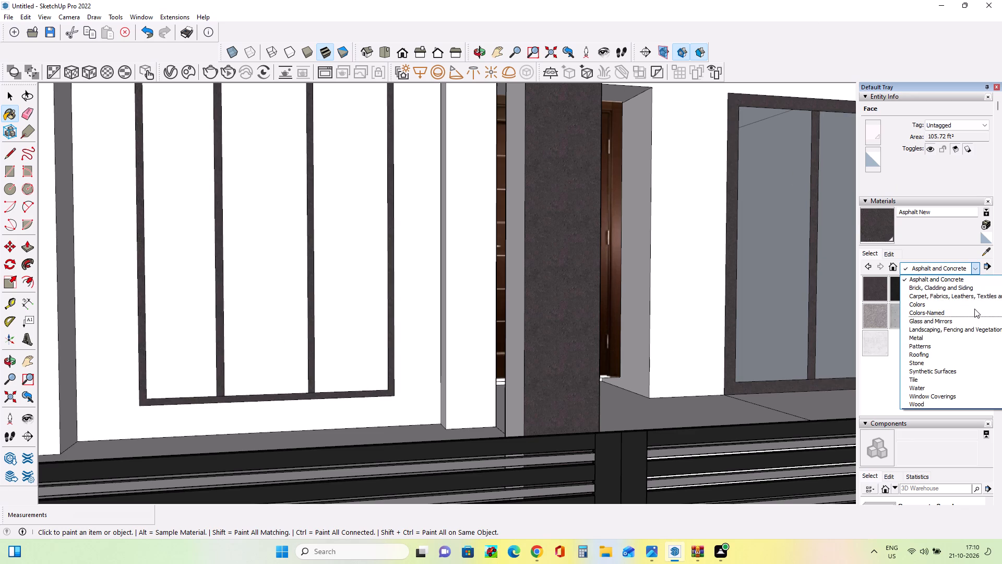
pyautogui.click(972, 318)
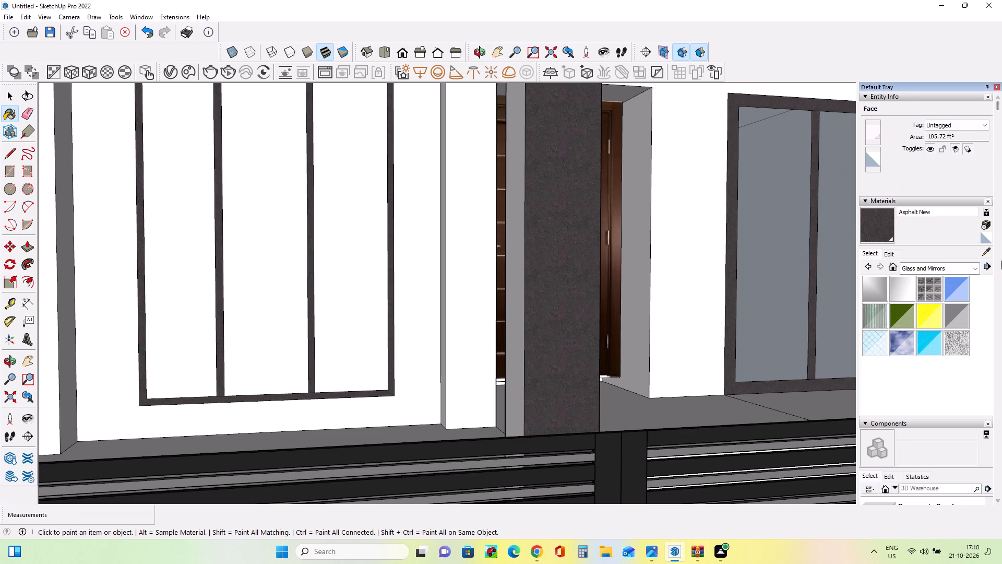
pyautogui.click(948, 320)
pyautogui.click(353, 293)
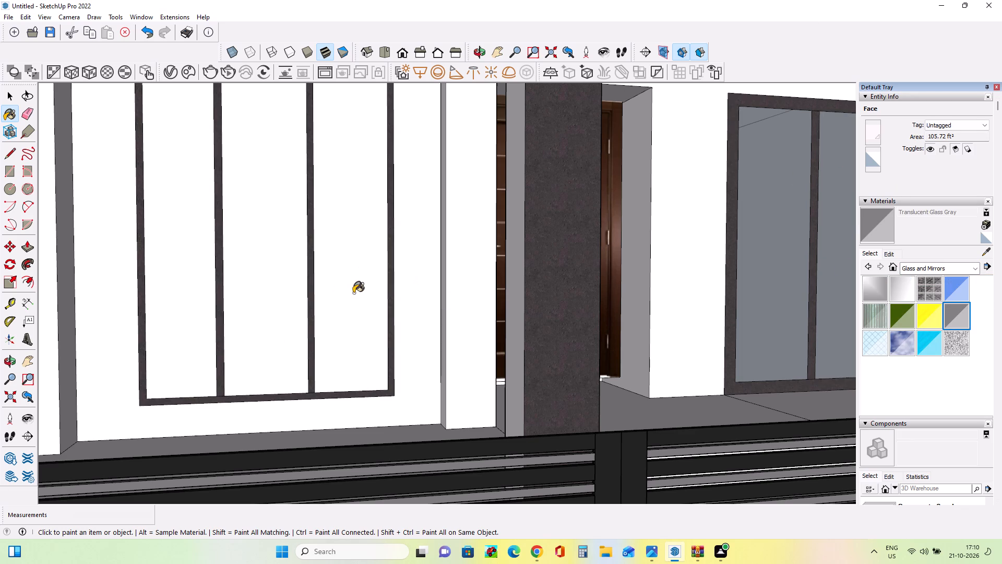
pyautogui.click(267, 286)
pyautogui.click(171, 281)
# Examine the whole front facade beside the reference image, from the roof down to the gates.
pyautogui.scroll(-5, 195, 309)
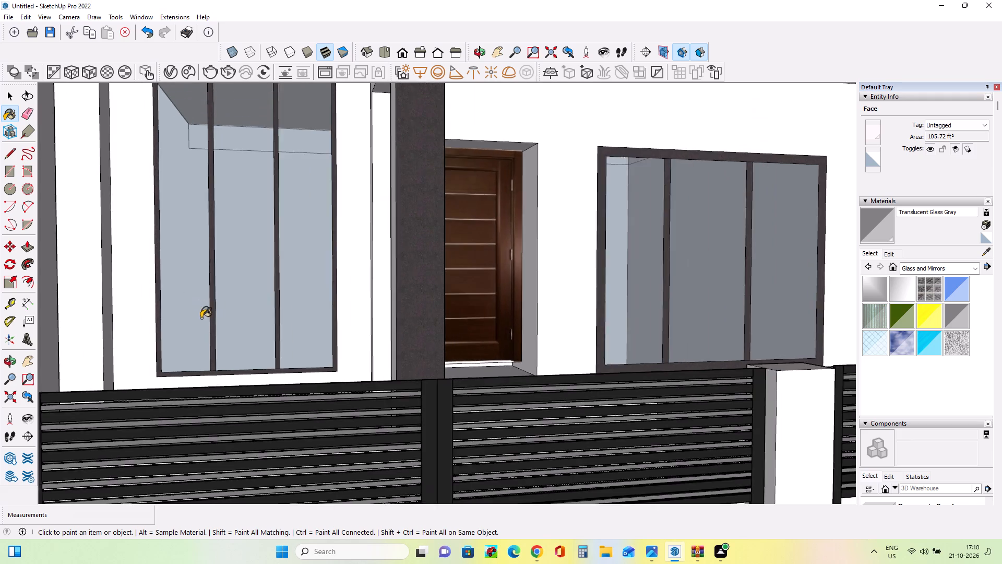
pyautogui.scroll(-15, 201, 318)
pyautogui.scroll(-4, 371, 325)
pyautogui.moveTo(432, 319); pyautogui.dragTo(431, 324, button='middle')
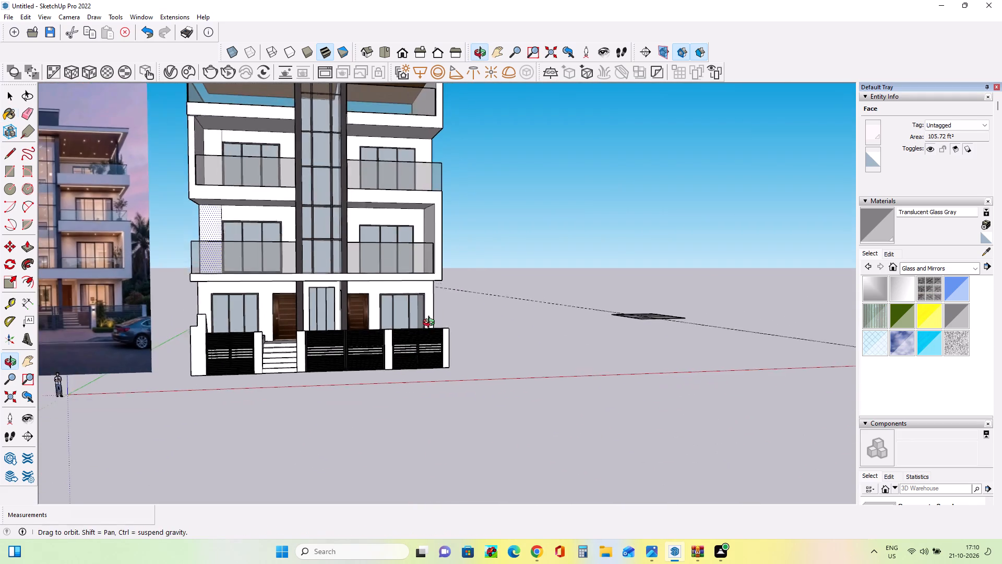
pyautogui.moveTo(431, 324); pyautogui.dragTo(430, 334, button='middle')
pyautogui.scroll(-3, 430, 334)
pyautogui.moveTo(464, 336); pyautogui.dragTo(450, 322, button='middle')
pyautogui.scroll(1, 328, 298)
pyautogui.moveTo(410, 281); pyautogui.dragTo(416, 261, button='middle')
pyautogui.scroll(1, 387, 234)
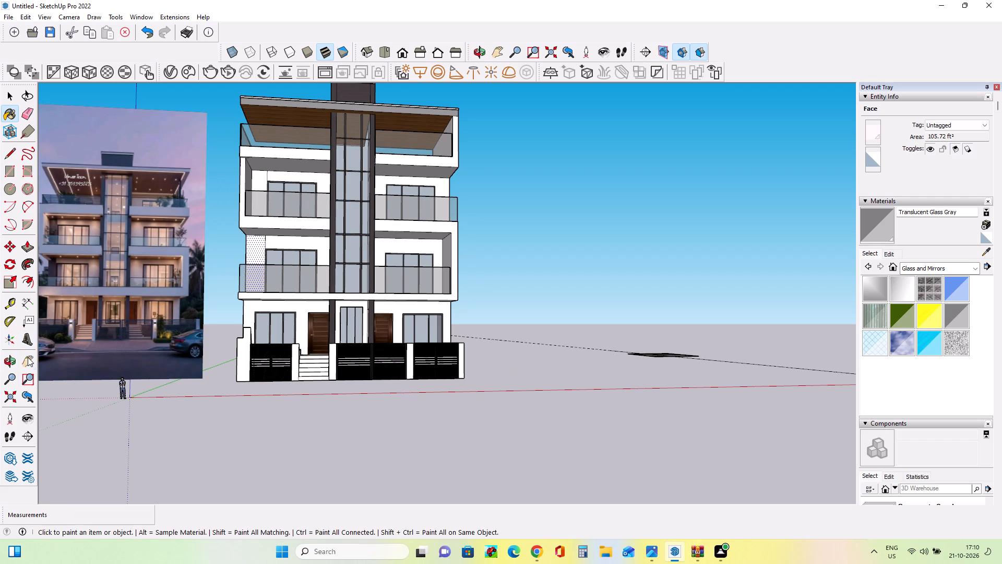
pyautogui.click(28, 357)
pyautogui.moveTo(378, 319); pyautogui.dragTo(422, 395)
pyautogui.middleClick(421, 370)
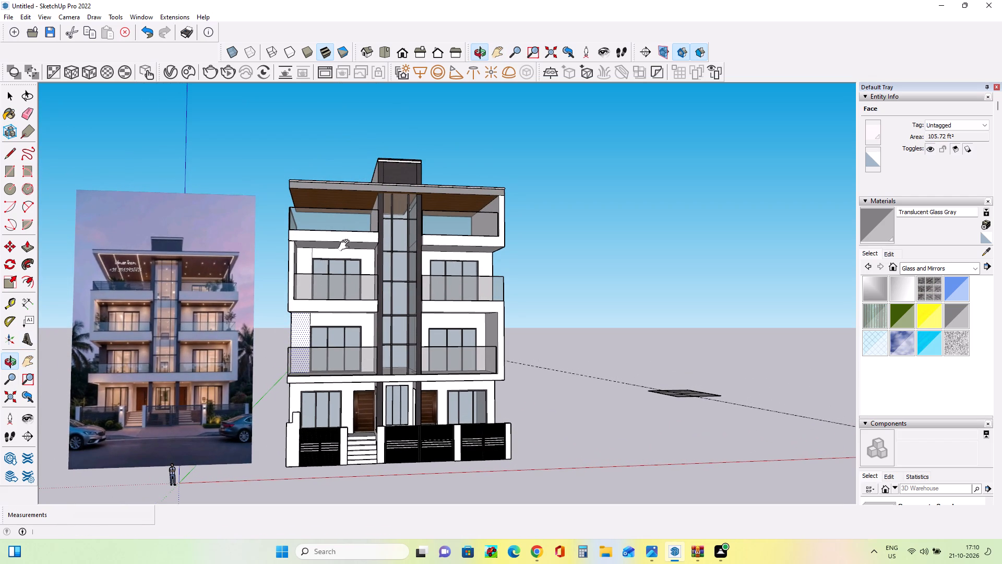
pyautogui.scroll(1, 542, 112)
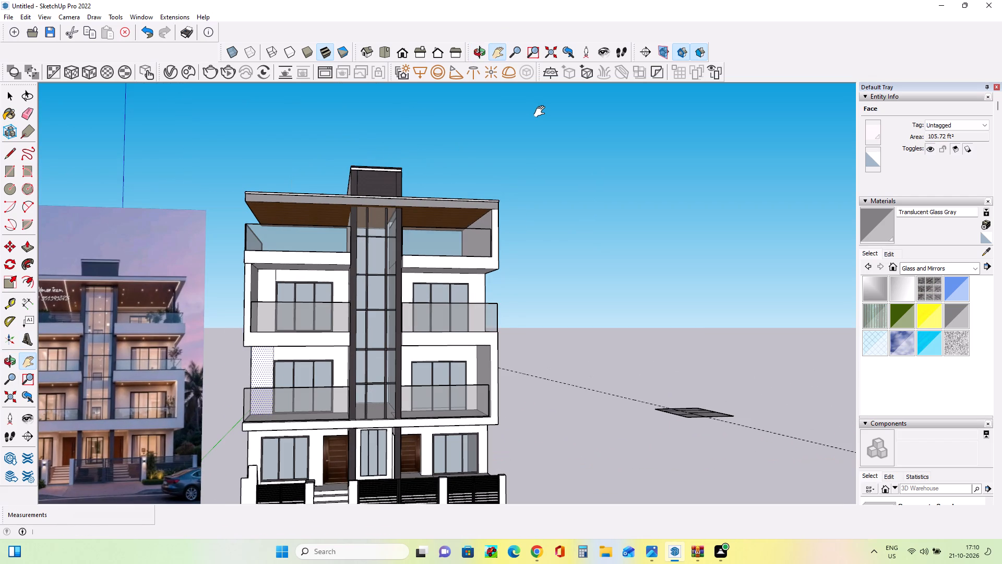
pyautogui.scroll(-1, 541, 125)
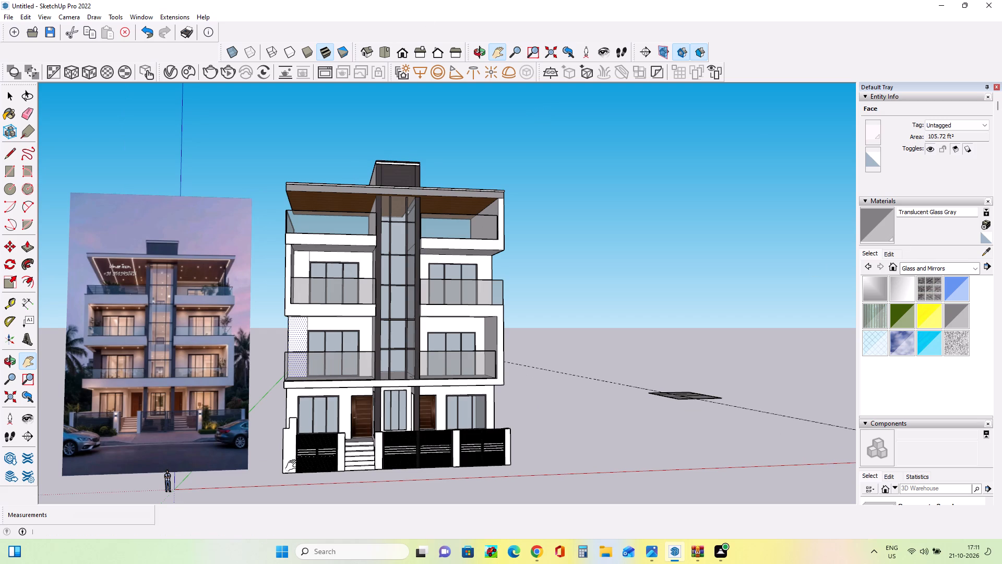
# Inspect the balconies, entrance steps, columns and central ground-floor window from both sides of the building.
pyautogui.moveTo(318, 457); pyautogui.dragTo(341, 506, button='middle')
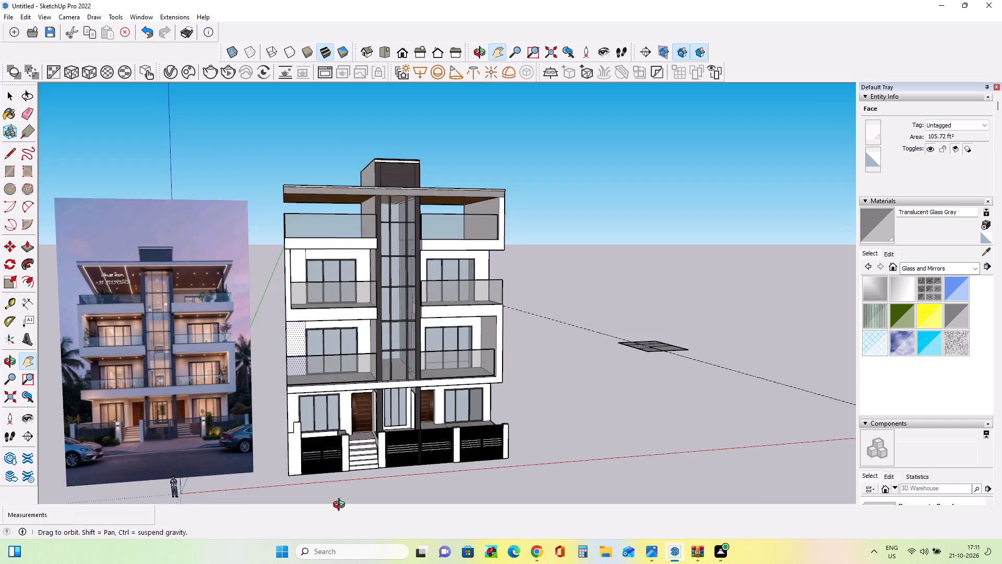
pyautogui.moveTo(341, 506); pyautogui.dragTo(351, 535, button='middle')
pyautogui.scroll(6, 296, 406)
pyautogui.moveTo(332, 454); pyautogui.dragTo(384, 472, button='middle')
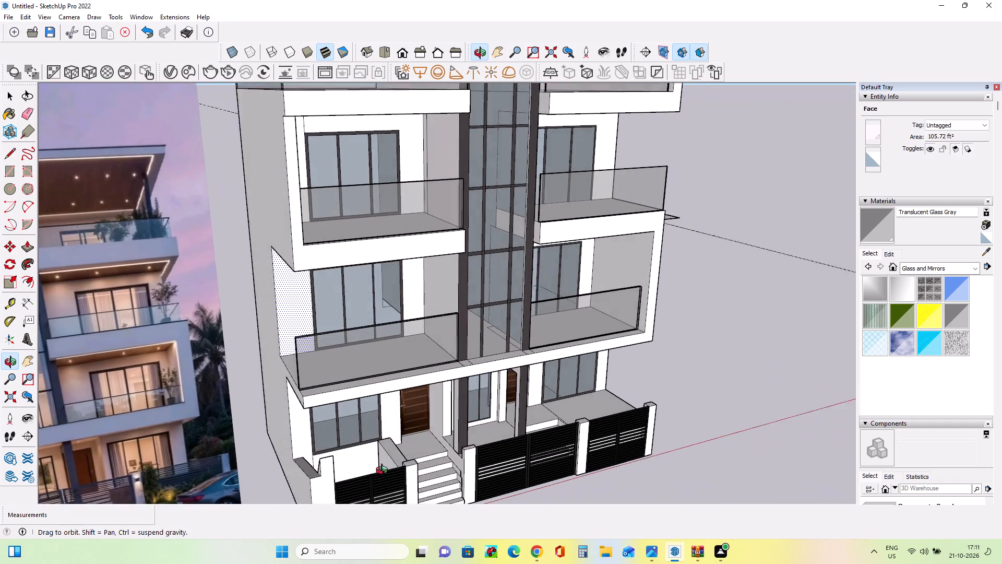
pyautogui.moveTo(384, 472); pyautogui.dragTo(422, 458, button='middle')
pyautogui.scroll(2, 356, 468)
pyautogui.moveTo(384, 460); pyautogui.dragTo(389, 469, button='middle')
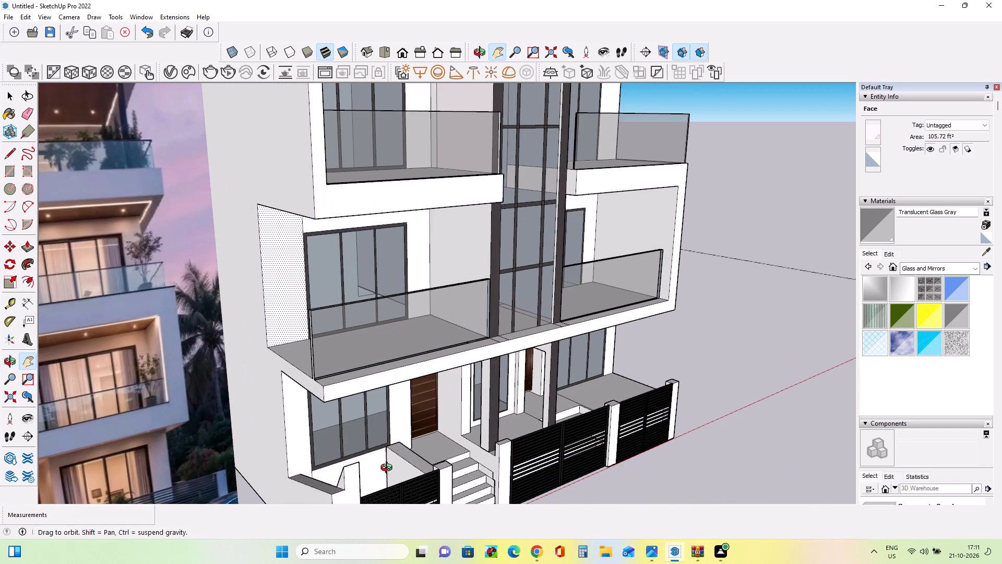
pyautogui.moveTo(389, 469); pyautogui.dragTo(98, 486, button='middle')
pyautogui.moveTo(302, 440); pyautogui.dragTo(404, 441, button='middle')
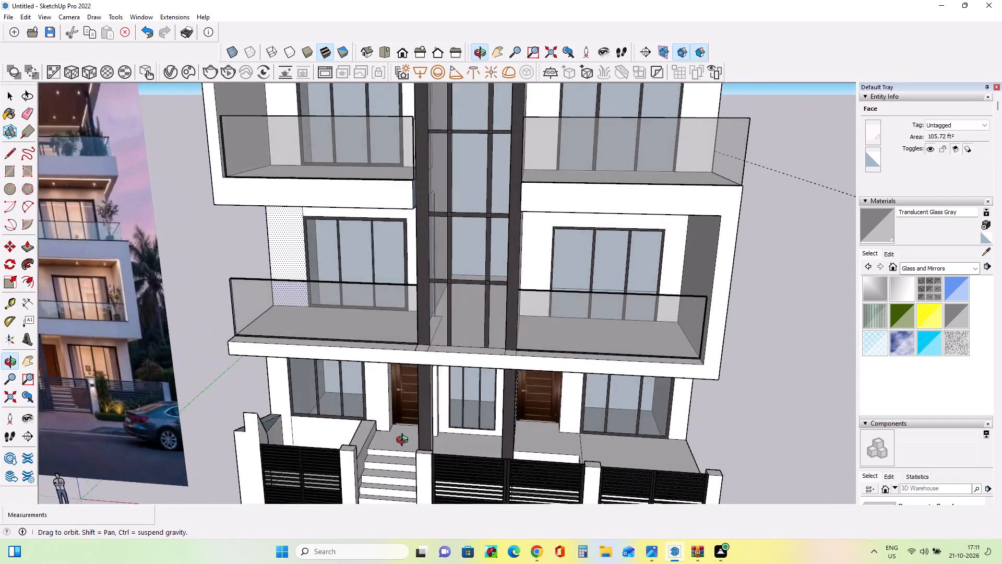
pyautogui.moveTo(404, 441); pyautogui.dragTo(220, 461, button='middle')
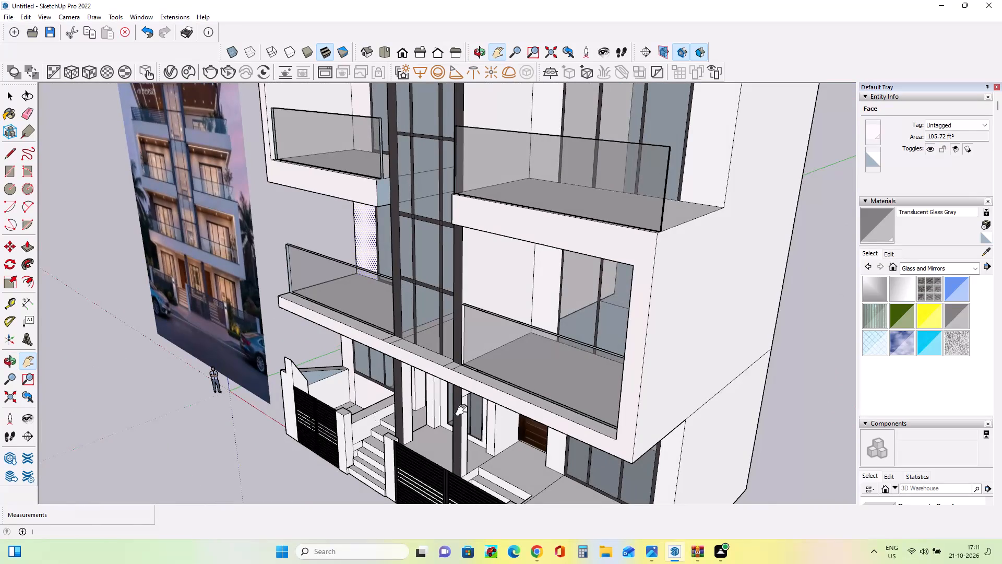
pyautogui.moveTo(464, 410); pyautogui.dragTo(504, 422, button='middle')
# Undo the last glass fill on the central ground-floor window.
pyautogui.hotkey('ctrl', 'z')
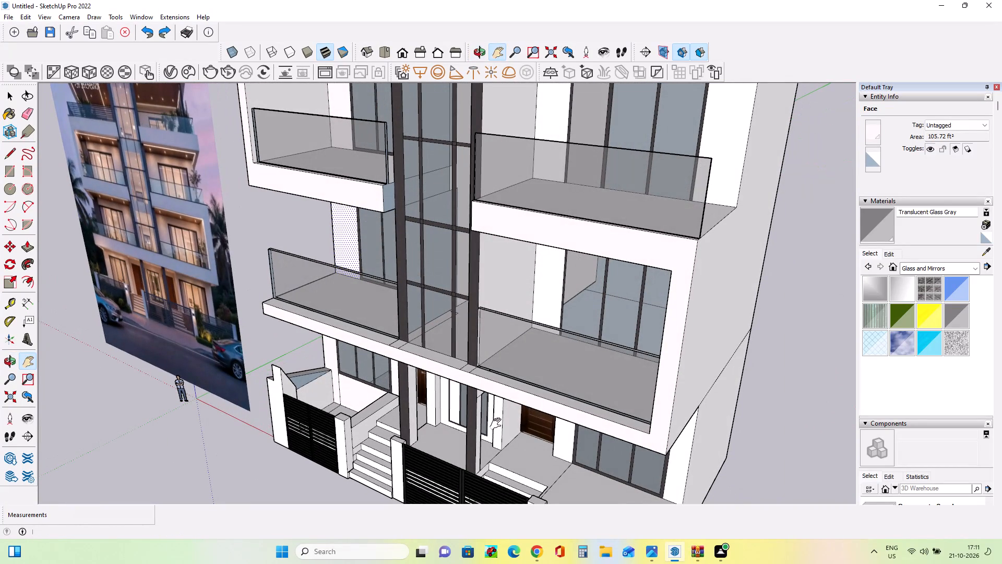
# Undo the remaining work on the central ground-floor window, from its glass and dividers back to the plain wall.
pyautogui.hotkey('ctrl', 'z')
pyautogui.hotkey('ctrl', 'z')
pyautogui.hotkey('ctrl', 'z')
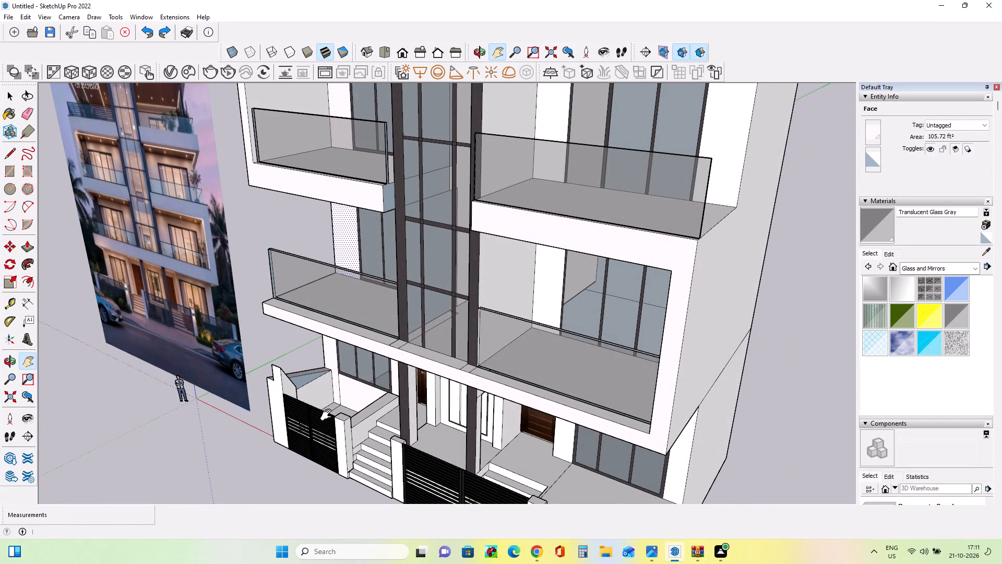
pyautogui.hotkey('ctrl', 'z')
pyautogui.hotkey('ctrl', 'z')
pyautogui.hotkey('ctrl', 'z')
pyautogui.hotkey('ctrl', 'z')
pyautogui.hotkey('ctrl', 'z')
pyautogui.hotkey('ctrl', 'z')
pyautogui.hotkey('ctrl', 'z')
pyautogui.hotkey('ctrl', 'z')
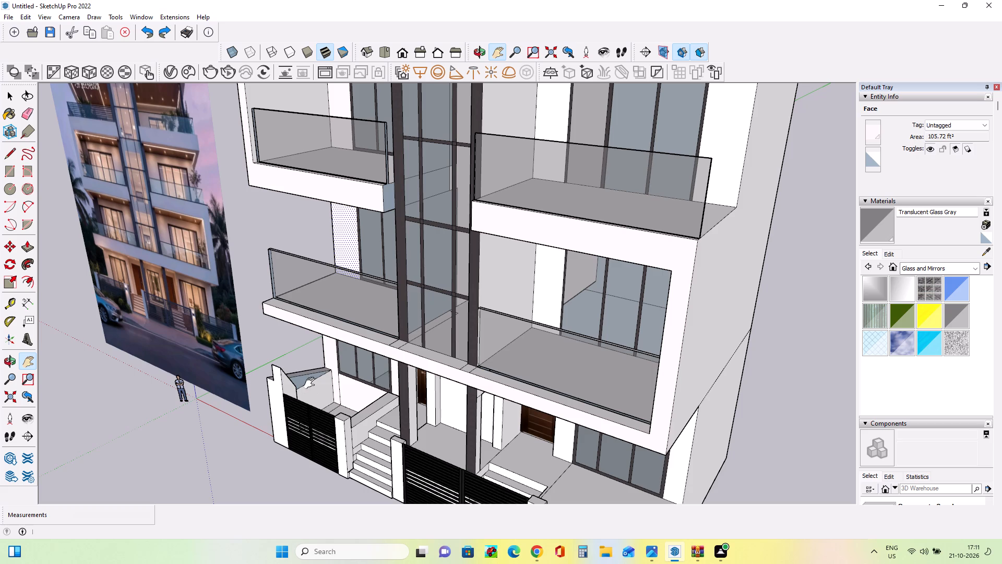
pyautogui.hotkey('ctrl', 'z')
# Select the three black front gates together and scale their height up by a factor of about 1.16.
pyautogui.moveTo(308, 399); pyautogui.dragTo(432, 374, button='middle')
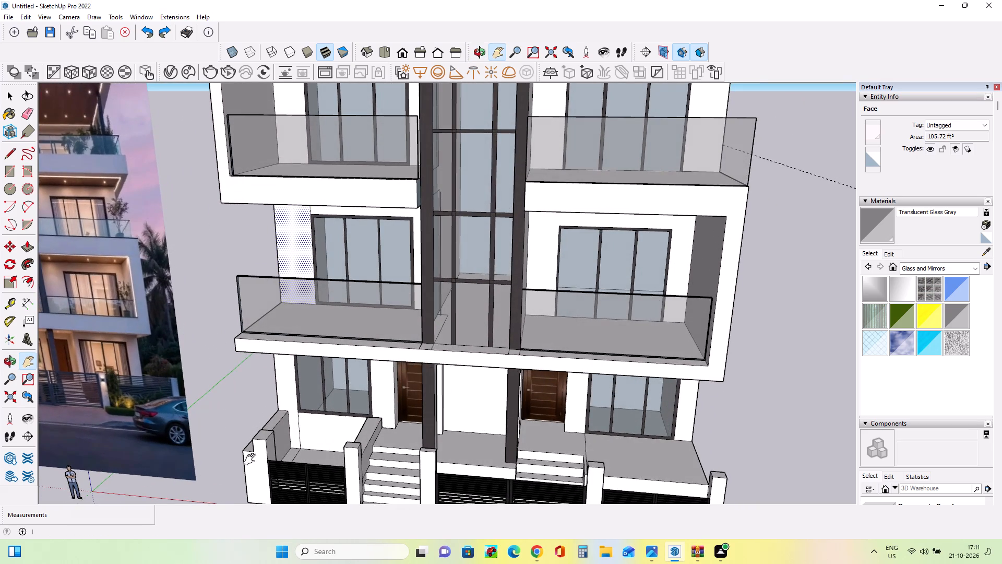
pyautogui.scroll(-8, 326, 441)
pyautogui.scroll(6, 329, 477)
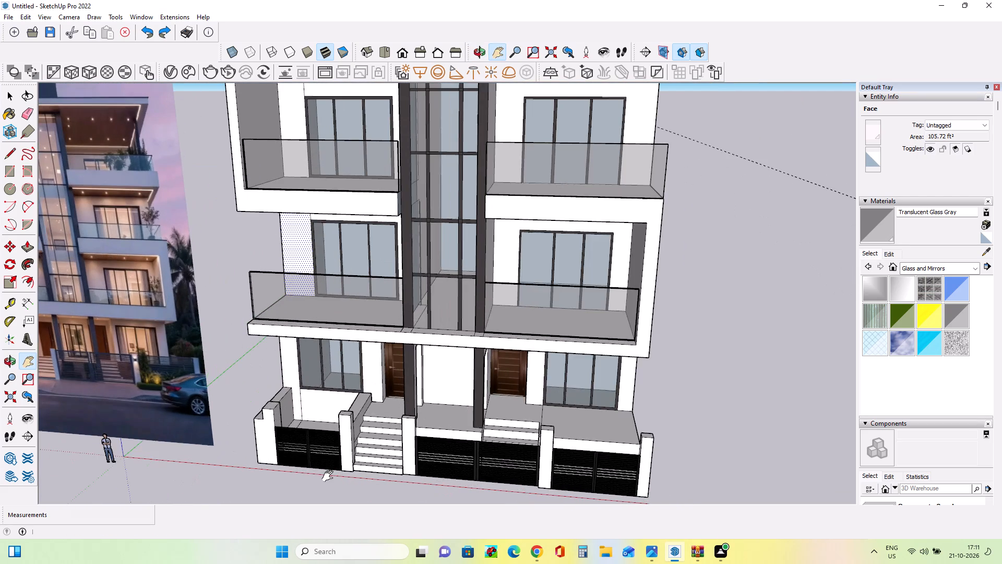
pyautogui.moveTo(330, 476); pyautogui.dragTo(364, 492, button='middle')
pyautogui.scroll(5, 300, 441)
pyautogui.moveTo(304, 440); pyautogui.dragTo(340, 437, button='middle')
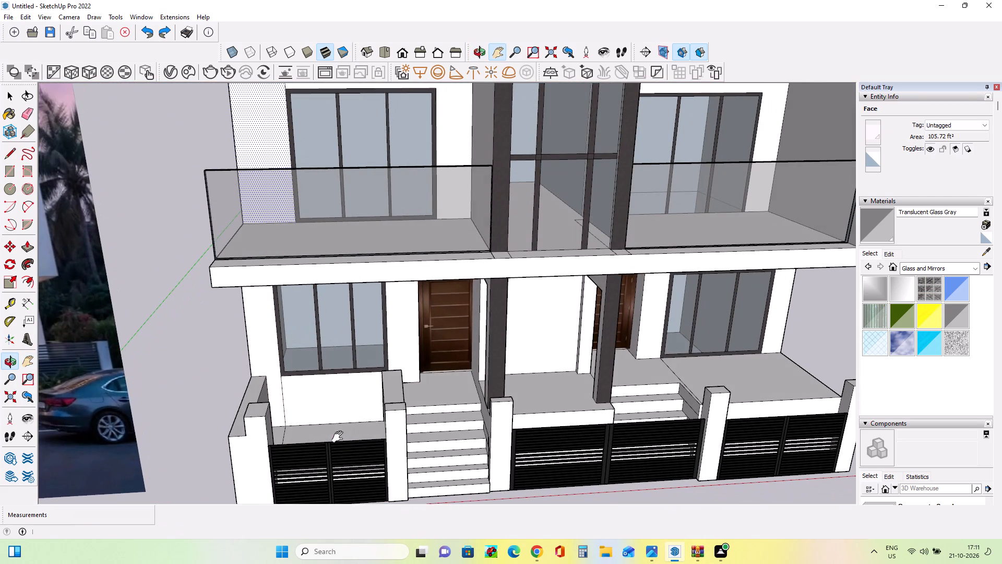
pyautogui.click(11, 96)
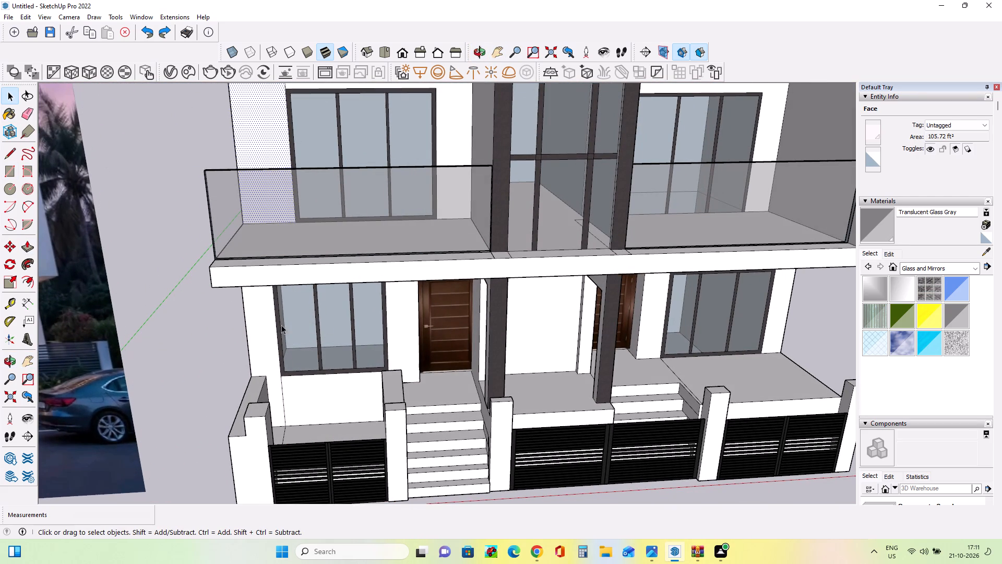
pyautogui.click(319, 474)
pyautogui.keyDown('ctrl'); pyautogui.click(610, 475); pyautogui.keyUp('ctrl')
pyautogui.keyDown('ctrl'); pyautogui.click(771, 450); pyautogui.keyUp('ctrl')
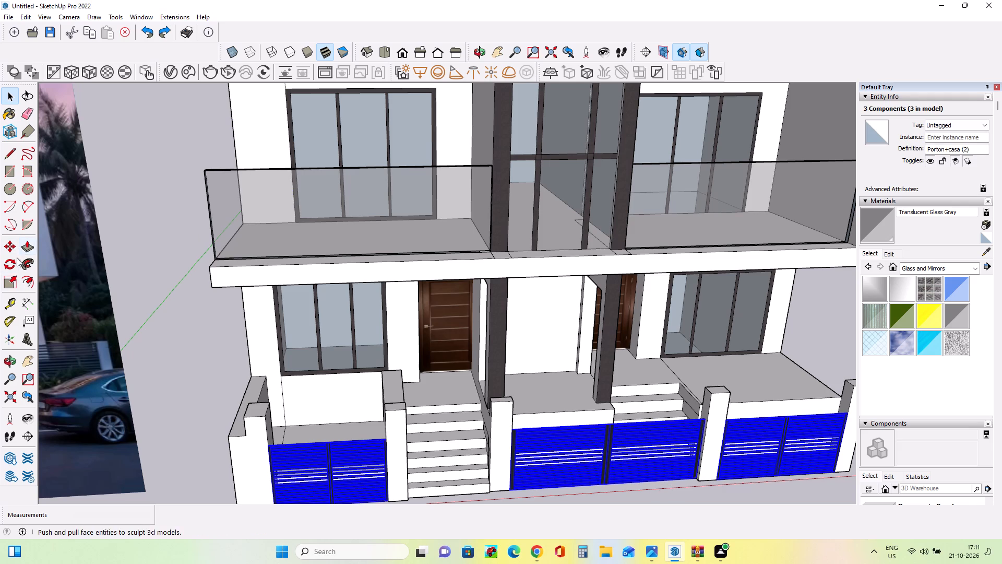
pyautogui.click(3, 278)
pyautogui.moveTo(272, 427); pyautogui.dragTo(284, 476, button='middle')
pyautogui.scroll(6, 341, 454)
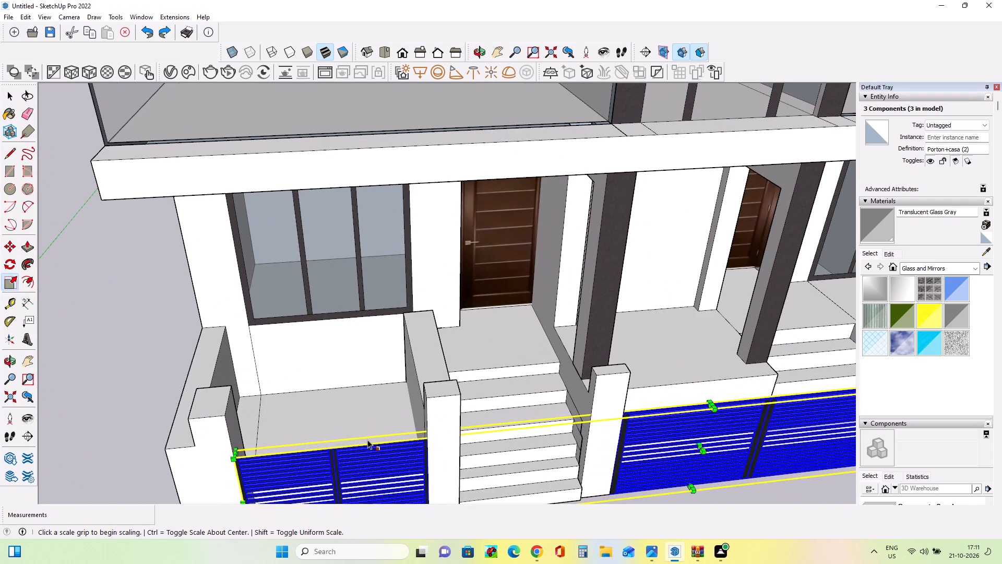
pyautogui.click(751, 398)
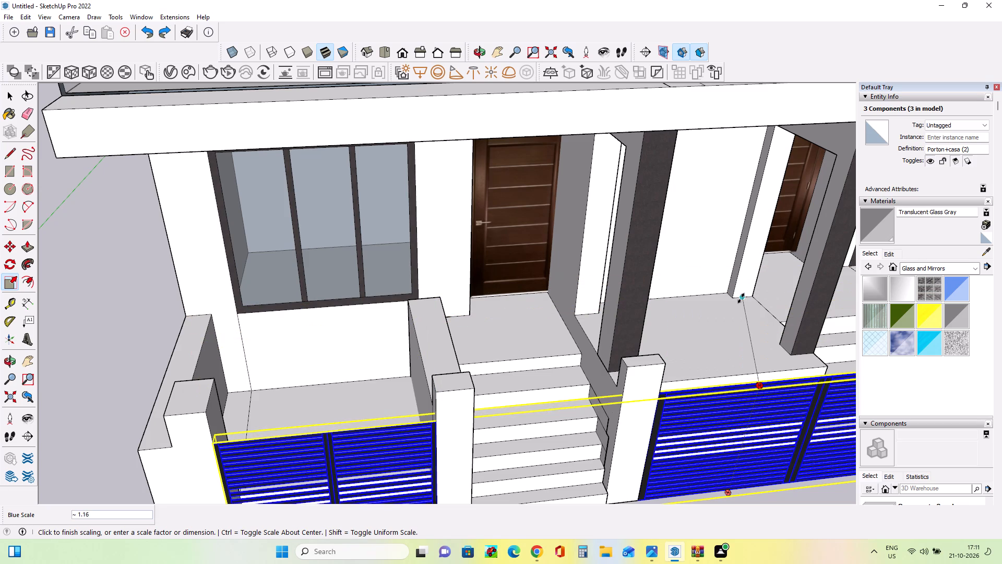
pyautogui.click(741, 298)
# Scale the three gates vertically again by about 1.23, close to the pillar tops, and clear the selection.
pyautogui.scroll(-6, 225, 387)
pyautogui.moveTo(381, 454); pyautogui.dragTo(362, 498, button='middle')
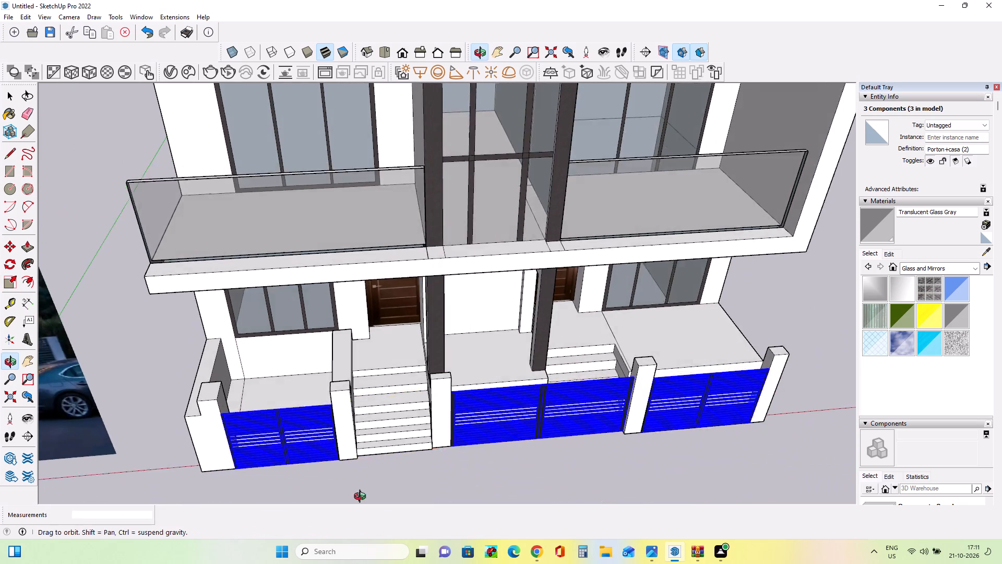
pyautogui.moveTo(362, 498); pyautogui.dragTo(353, 513, button='middle')
pyautogui.scroll(3, 472, 372)
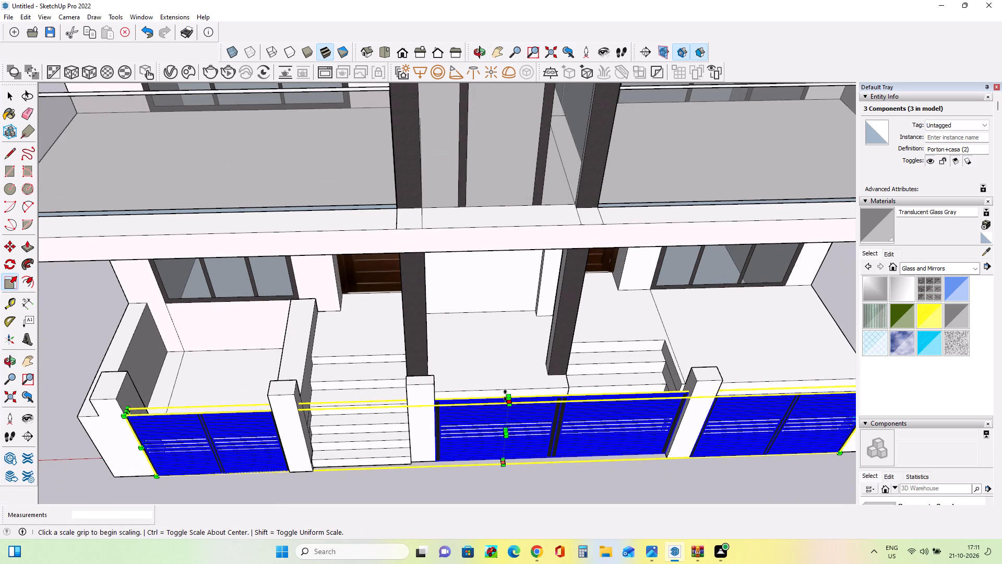
pyautogui.click(505, 395)
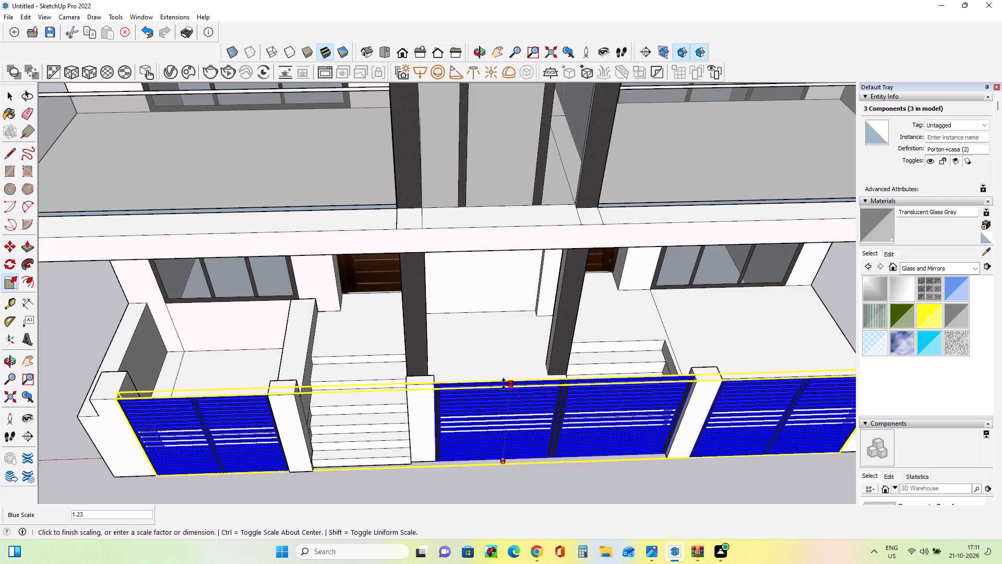
pyautogui.click(504, 384)
pyautogui.moveTo(389, 440); pyautogui.dragTo(445, 327, button='middle')
pyautogui.scroll(-7, 445, 327)
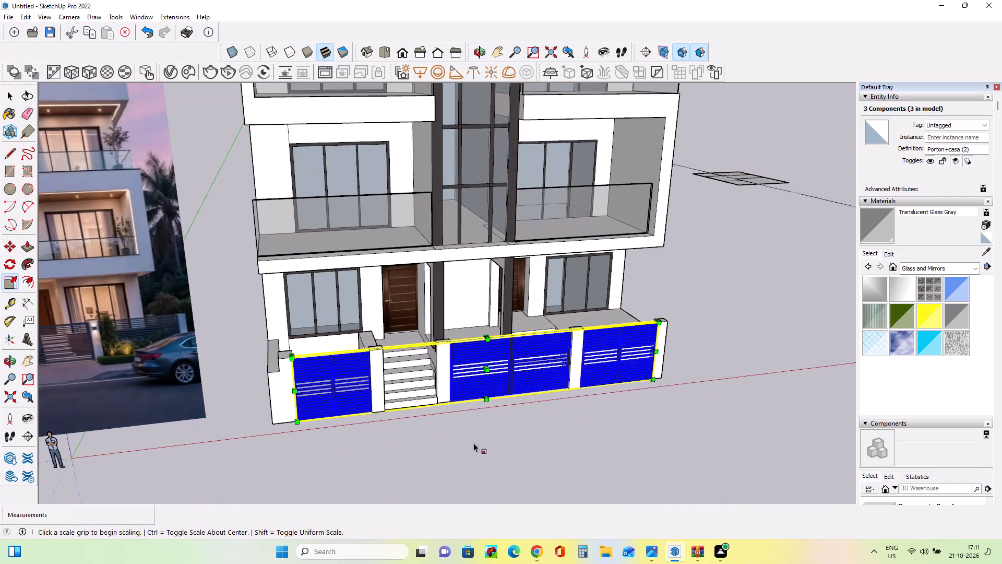
pyautogui.moveTo(473, 443); pyautogui.dragTo(460, 384, button='middle')
pyautogui.scroll(3, 324, 368)
pyautogui.moveTo(324, 368); pyautogui.dragTo(343, 396, button='middle')
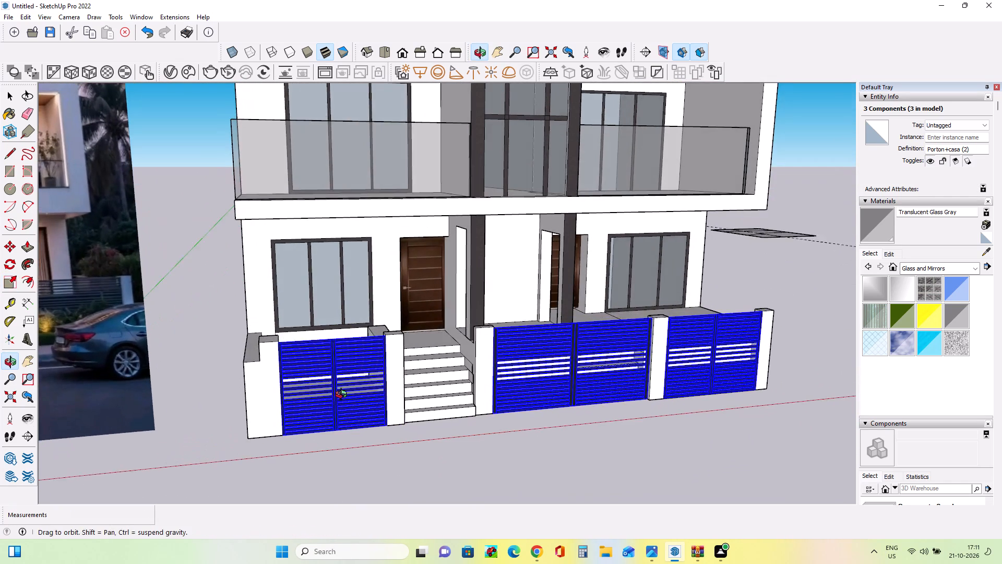
pyautogui.moveTo(343, 396); pyautogui.dragTo(344, 400, button='middle')
pyautogui.moveTo(227, 371); pyautogui.dragTo(255, 383, button='middle')
pyautogui.click(7, 89)
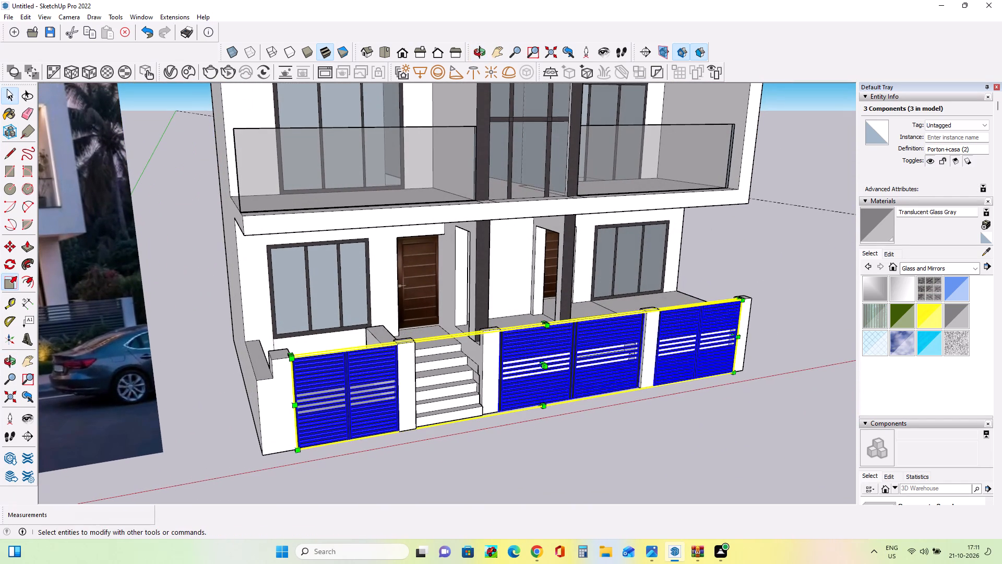
pyautogui.moveTo(187, 343); pyautogui.dragTo(192, 336)
# Pull the upper outer side face of the corner pillar out about 1' 7 11/16", flush with the boundary wall's outer face.
pyautogui.moveTo(294, 486); pyautogui.dragTo(194, 479, button='middle')
pyautogui.moveTo(352, 399); pyautogui.dragTo(369, 404, button='middle')
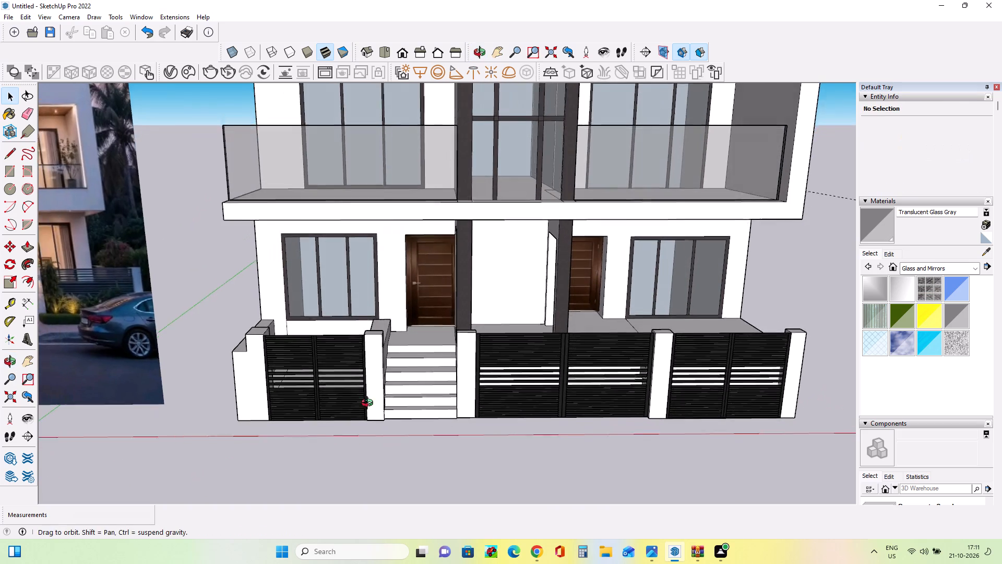
pyautogui.moveTo(369, 404); pyautogui.dragTo(552, 450, button='middle')
pyautogui.click(29, 243)
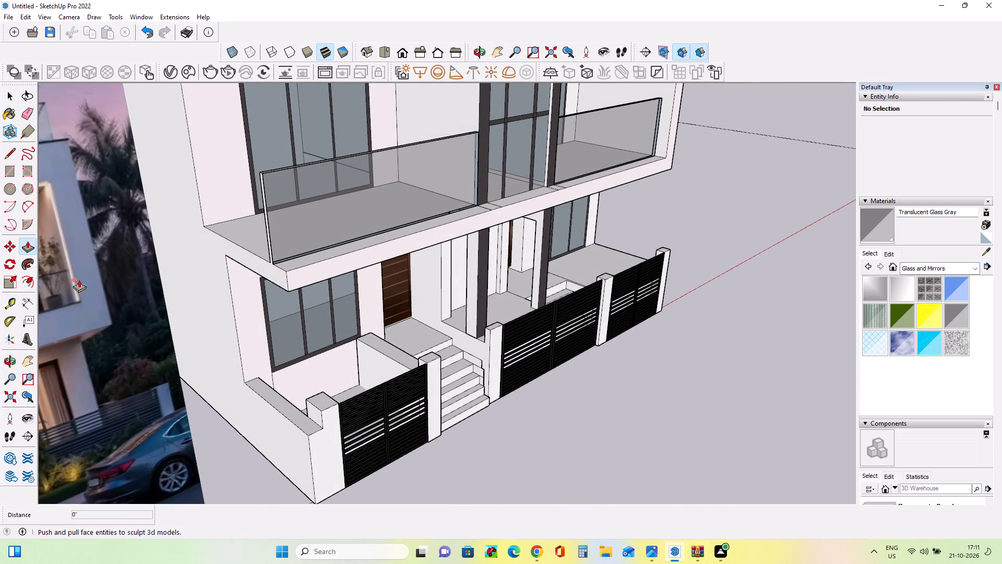
pyautogui.click(318, 416)
pyautogui.click(302, 438)
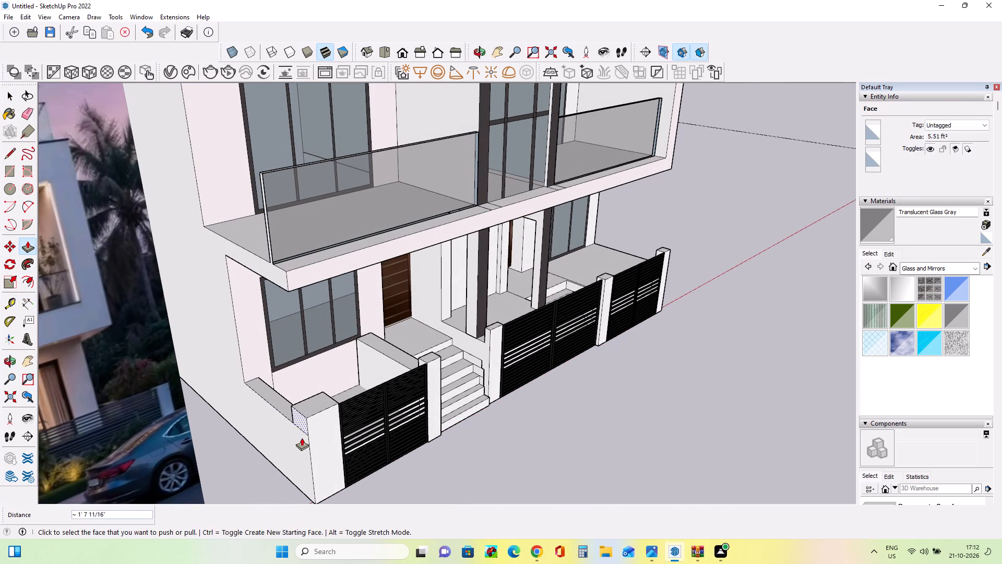
pyautogui.moveTo(302, 476); pyautogui.dragTo(98, 459, button='middle')
pyautogui.scroll(-3, 134, 462)
pyautogui.moveTo(294, 467); pyautogui.dragTo(330, 389, button='middle')
pyautogui.scroll(2, 378, 310)
pyautogui.moveTo(383, 313); pyautogui.dragTo(389, 339, button='middle')
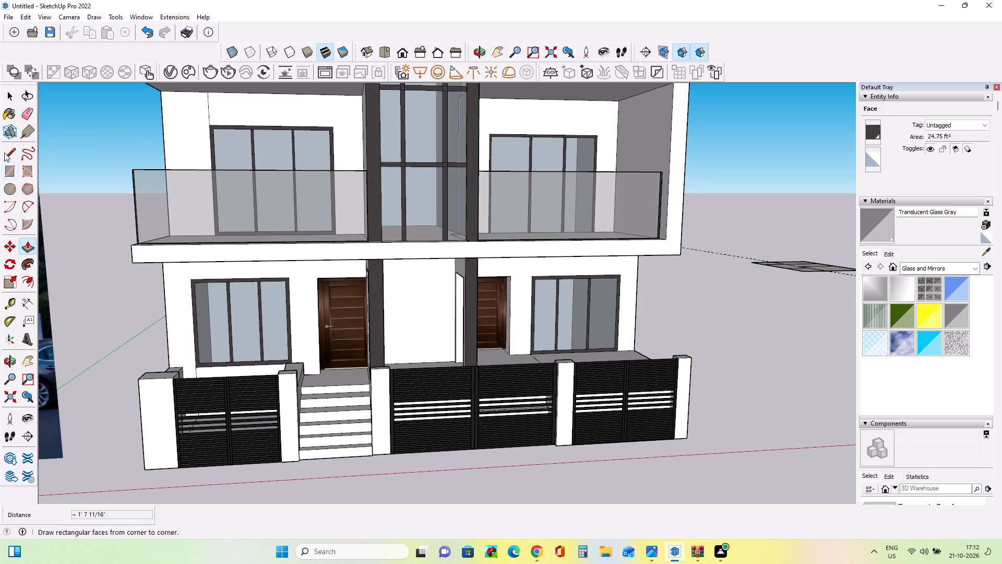
pyautogui.click(4, 91)
pyautogui.click(70, 328)
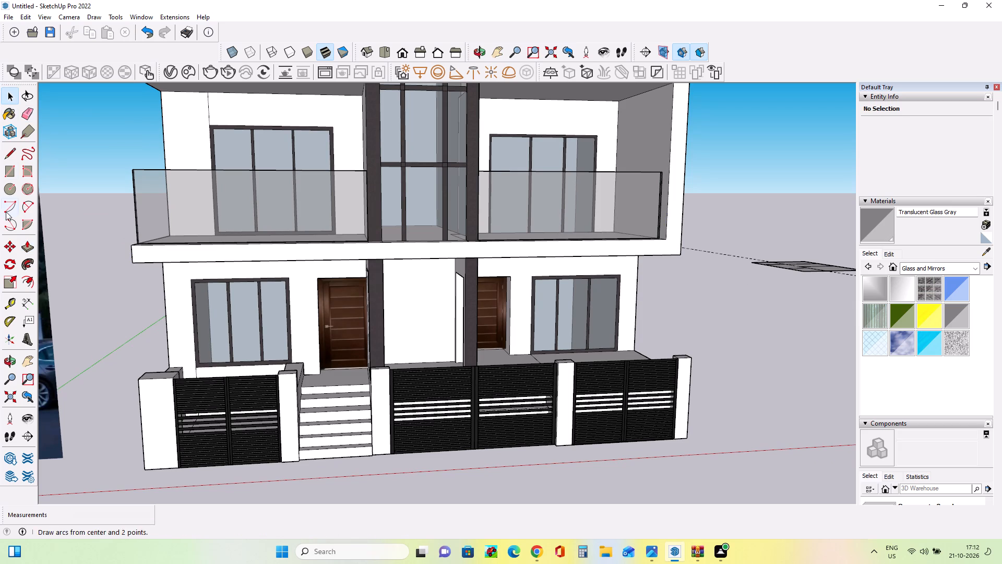
# Draw a rectangle about 12' 6 3/4" by 6' 8 3/4" on the central ground-floor wall between the dark columns.
pyautogui.click(11, 169)
pyautogui.moveTo(485, 392); pyautogui.dragTo(433, 405, button='middle')
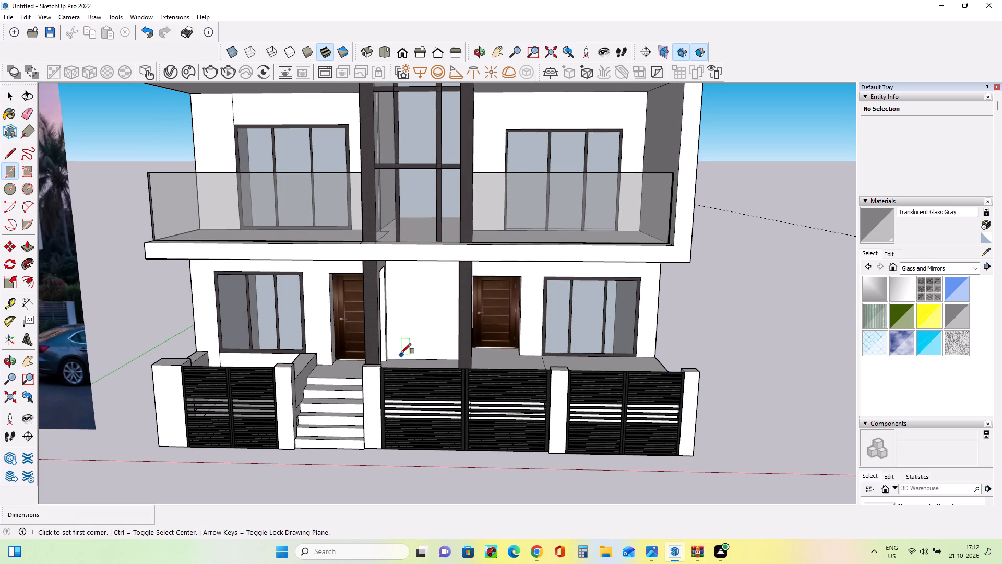
pyautogui.click(401, 354)
pyautogui.moveTo(426, 303); pyautogui.dragTo(485, 249, button='middle')
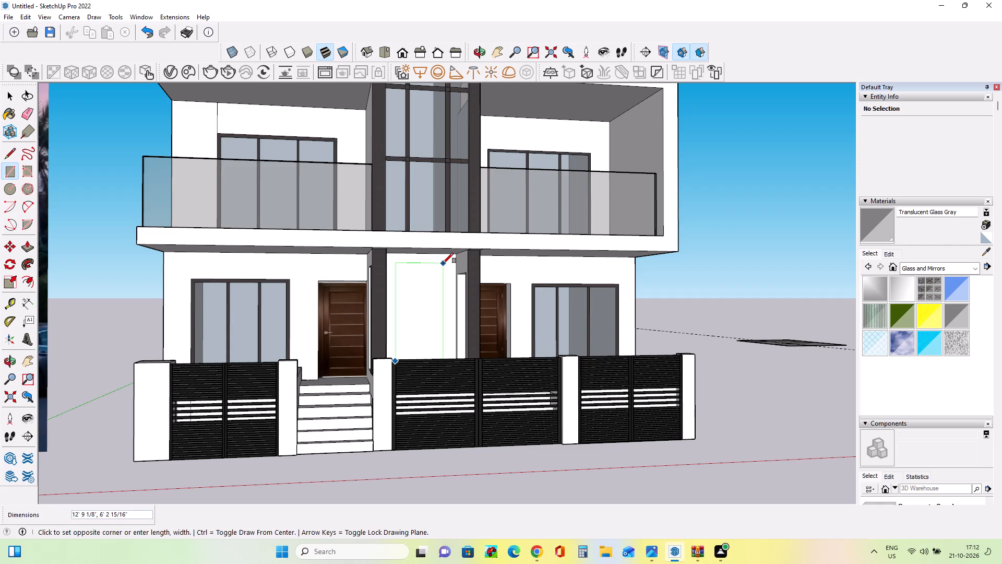
pyautogui.click(447, 265)
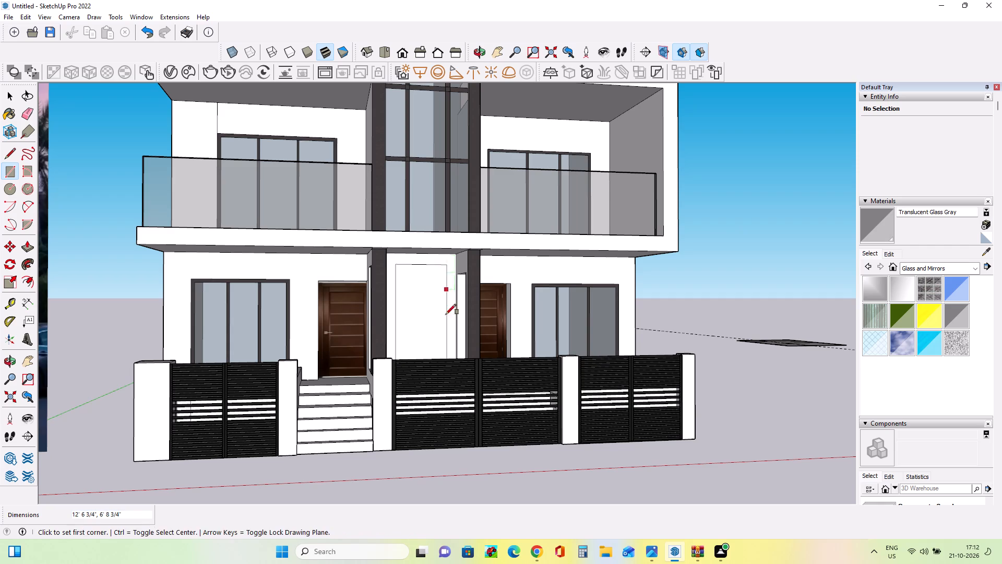
# Offset the new central rectangle outward by about 4 3/4" to outline the window frame.
pyautogui.moveTo(454, 346); pyautogui.dragTo(434, 410, button='middle')
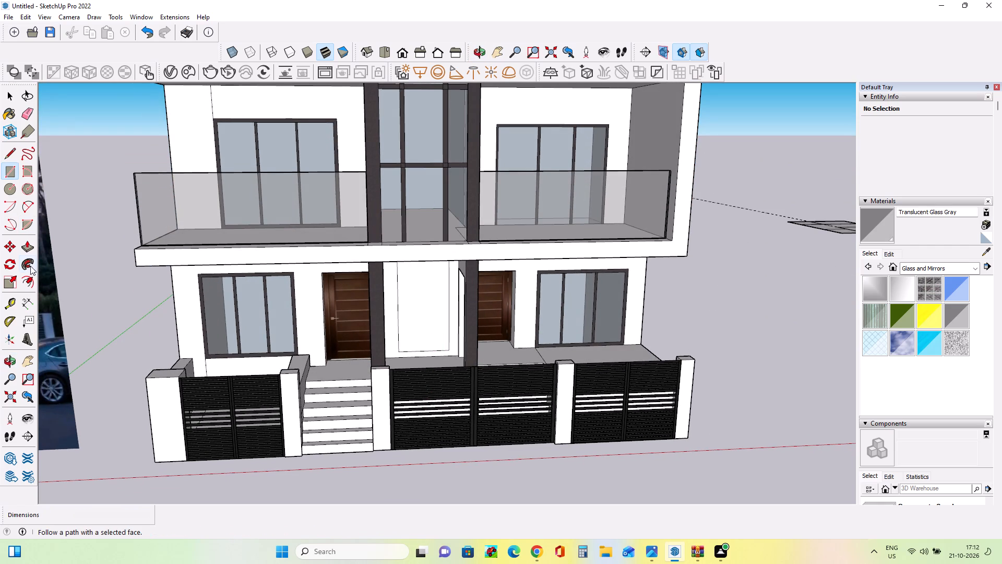
pyautogui.click(30, 277)
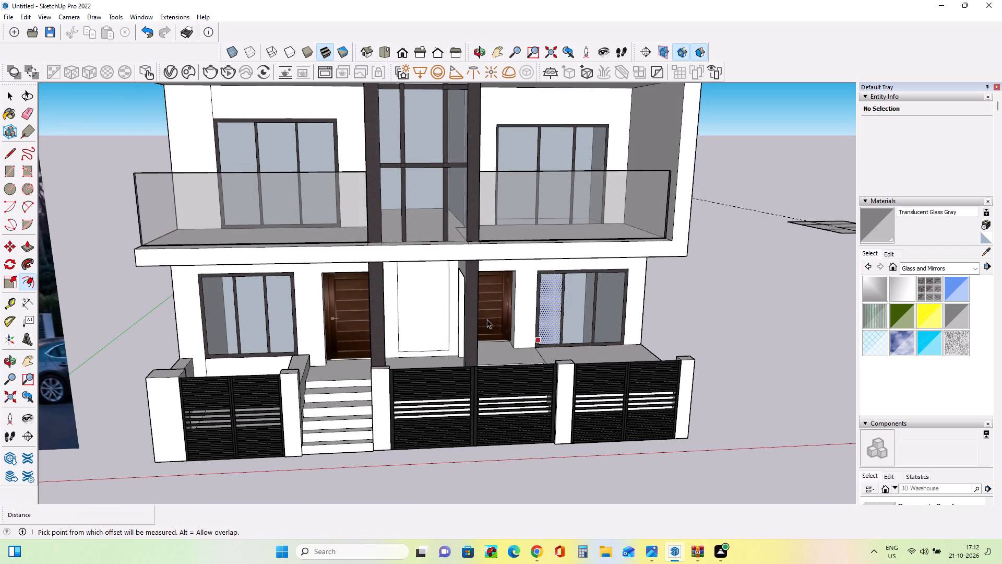
pyautogui.click(442, 288)
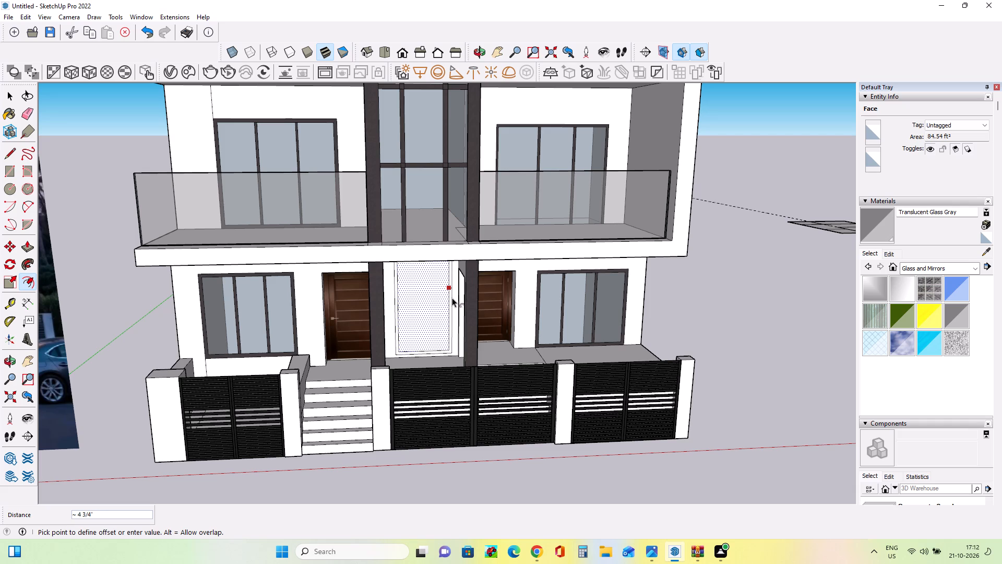
pyautogui.click(452, 298)
# Draw a full-height vertical divider about 5 5/16" wide inside the central frame, about one third across from its left side.
pyautogui.moveTo(462, 369); pyautogui.dragTo(490, 302, button='middle')
pyautogui.scroll(2, 442, 273)
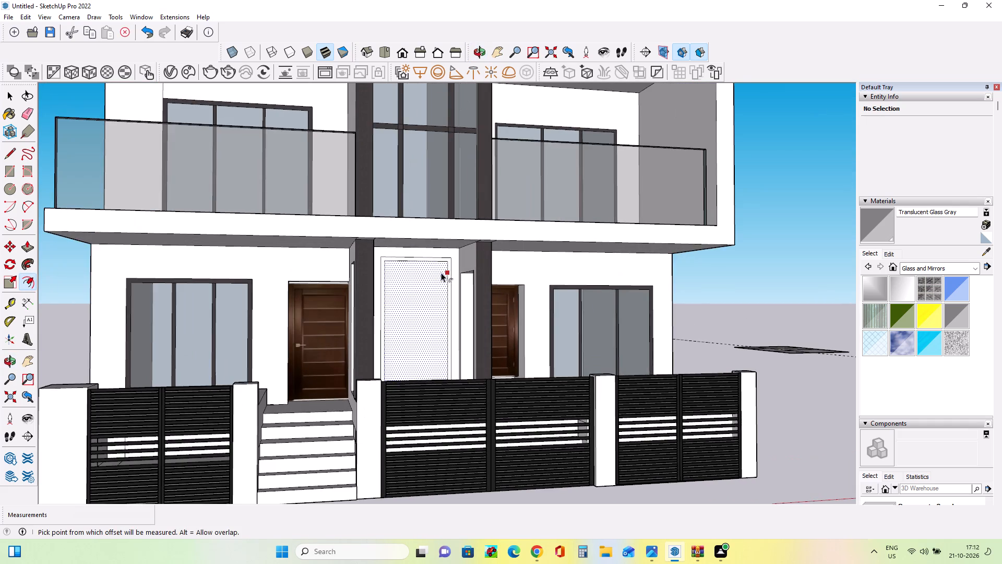
pyautogui.moveTo(439, 273); pyautogui.dragTo(401, 296, button='middle')
pyautogui.click(7, 166)
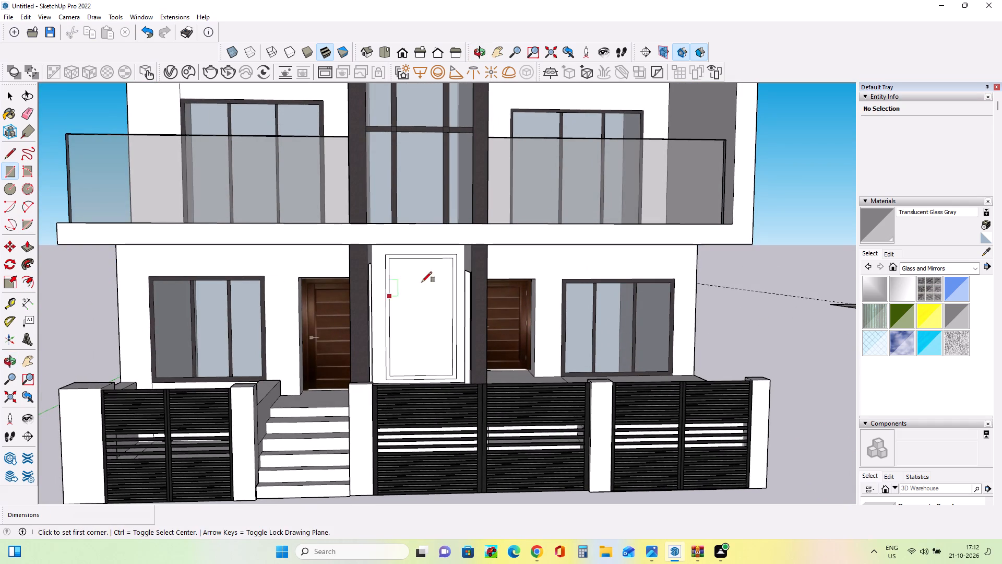
pyautogui.click(409, 259)
pyautogui.moveTo(409, 373); pyautogui.dragTo(398, 396, button='middle')
pyautogui.scroll(5, 426, 371)
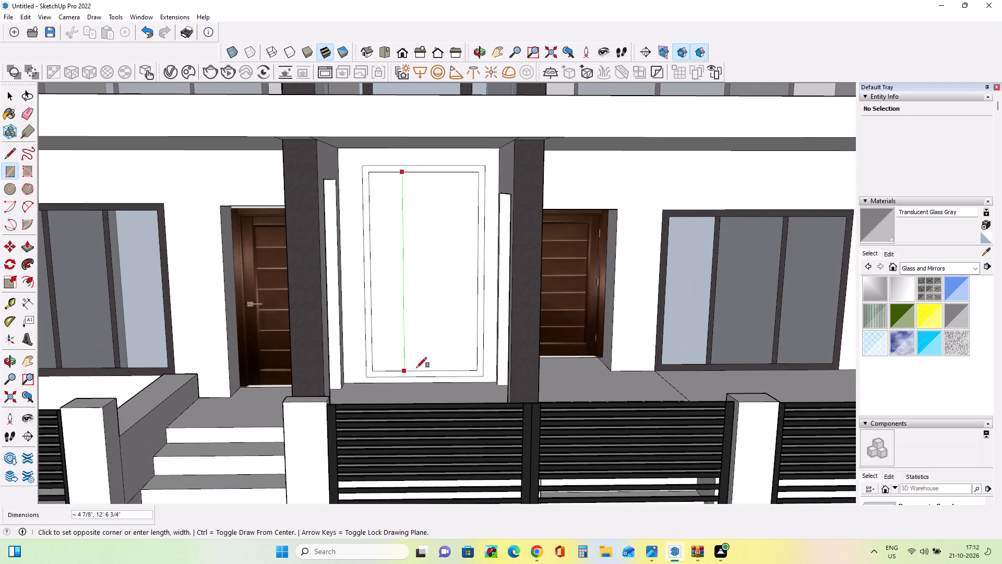
pyautogui.scroll(2, 414, 372)
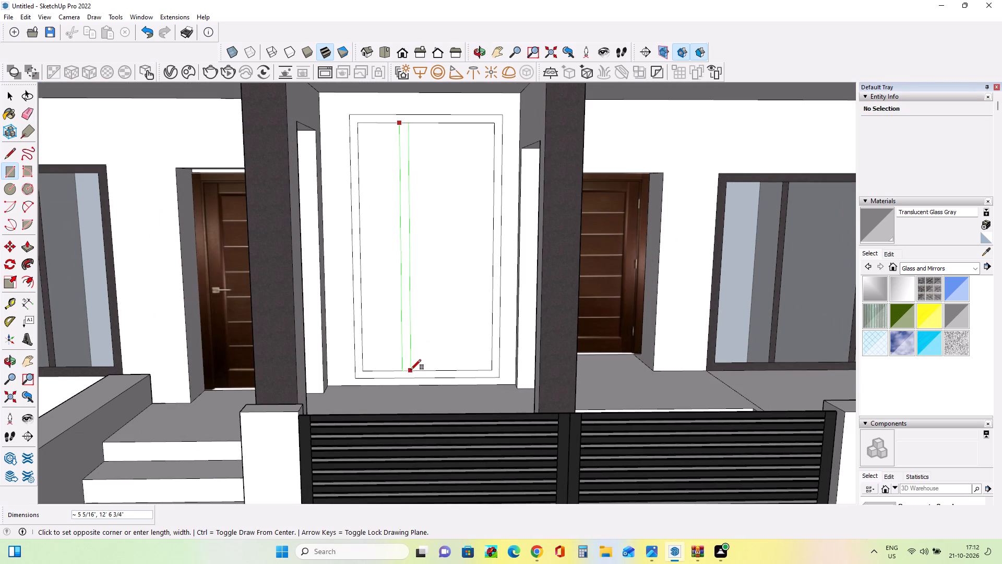
pyautogui.click(411, 370)
# Draw a second full-height vertical divider about 4 5/8" wide in the central frame, splitting it into three panes.
pyautogui.moveTo(444, 398); pyautogui.dragTo(456, 418, button='middle')
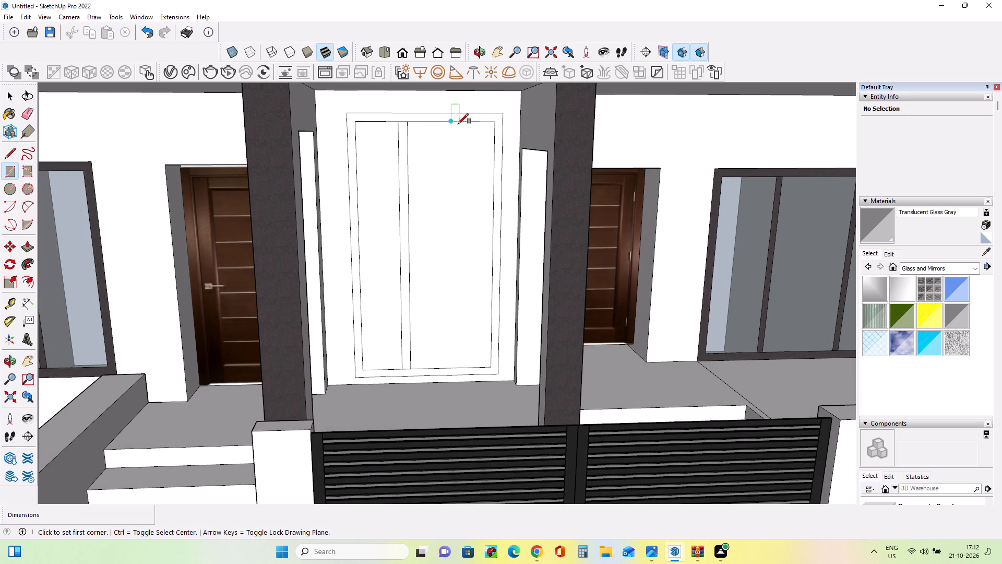
pyautogui.click(458, 124)
pyautogui.scroll(2, 464, 380)
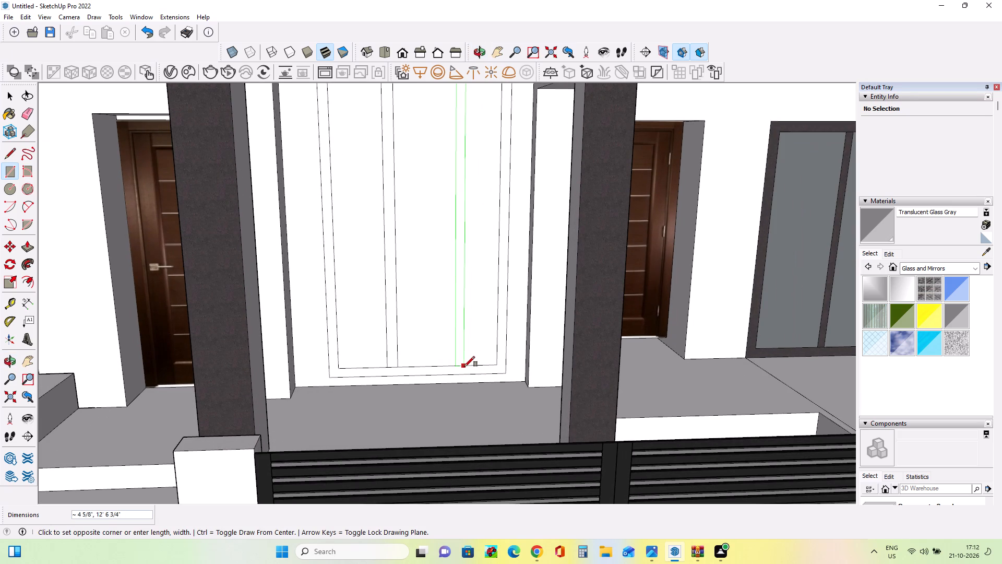
pyautogui.click(464, 367)
pyautogui.scroll(-18, 431, 402)
pyautogui.moveTo(432, 399); pyautogui.dragTo(442, 315, button='middle')
pyautogui.moveTo(459, 354); pyautogui.dragTo(443, 332, button='middle')
pyautogui.scroll(7, 422, 362)
pyautogui.moveTo(422, 362); pyautogui.dragTo(432, 379, button='middle')
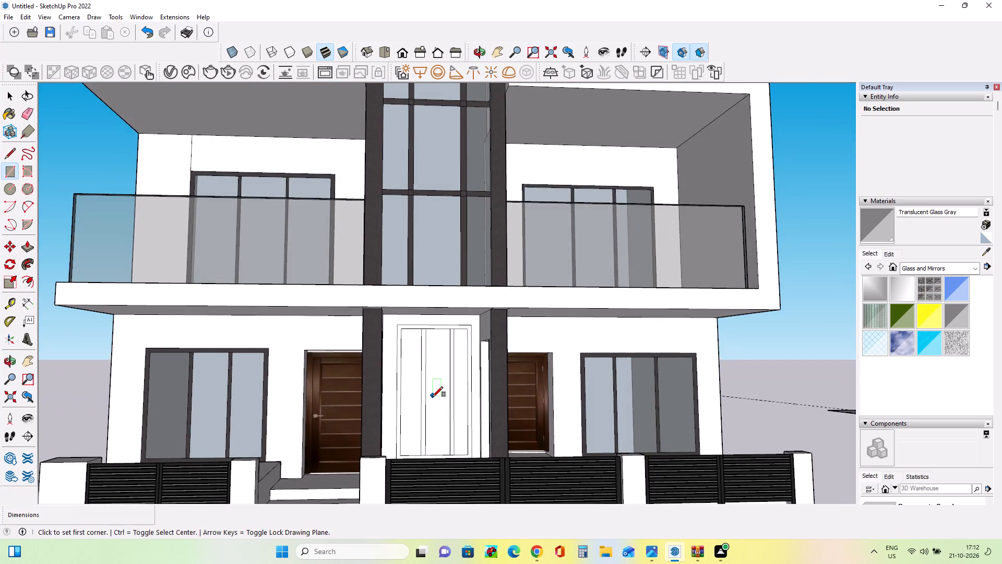
# Undo the two vertical dividers and the outer frame offset of the central ground-floor window, keeping its base rectangle.
pyautogui.scroll(3, 433, 397)
pyautogui.moveTo(433, 399); pyautogui.dragTo(437, 417, button='middle')
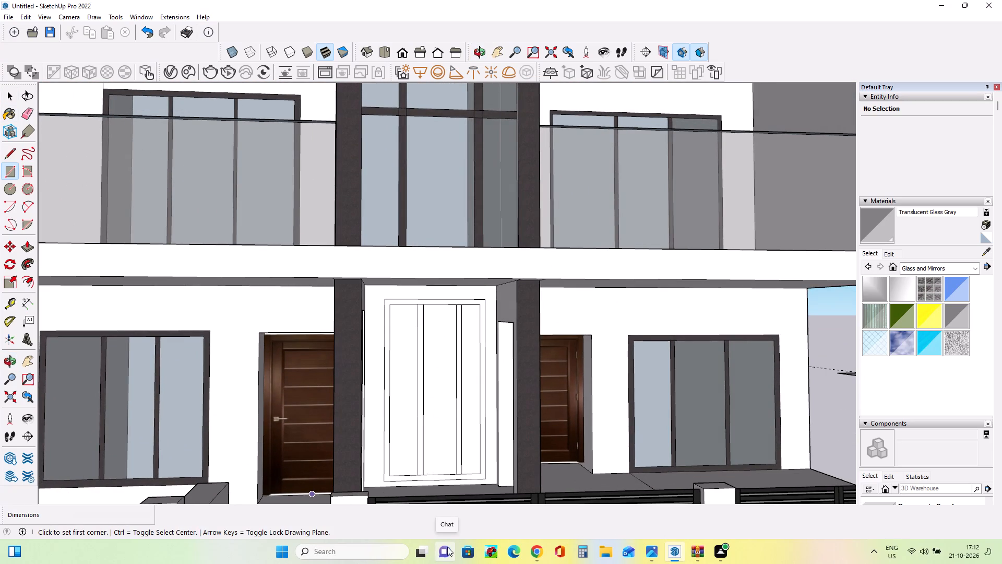
pyautogui.hotkey('ctrl', 'z')
pyautogui.hotkey('ctrl', 'z')
pyautogui.hotkey('ctrl', 'z')
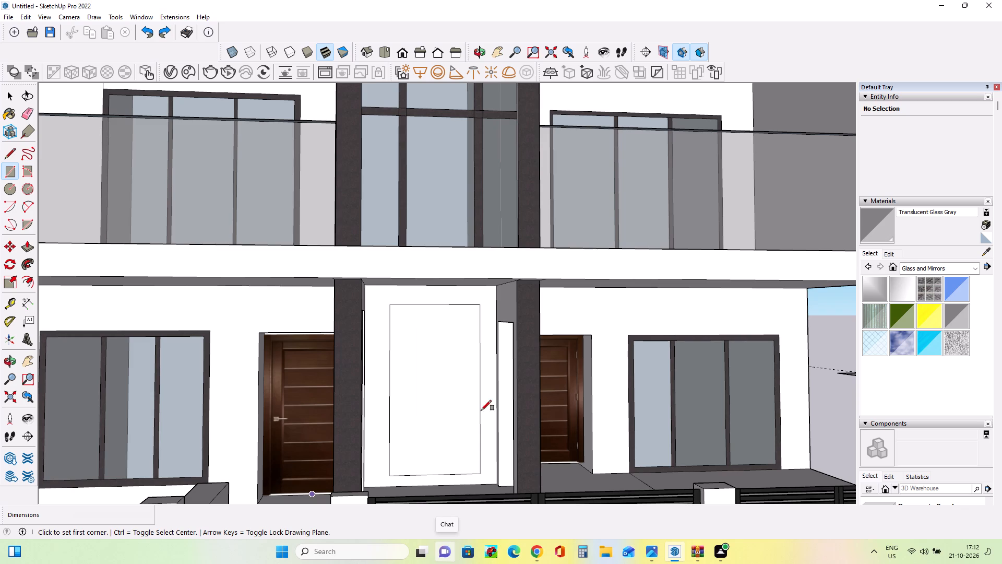
# Offset the central ground-floor rectangle outward by about 3 3/4" to outline a slimmer window frame.
pyautogui.click(28, 279)
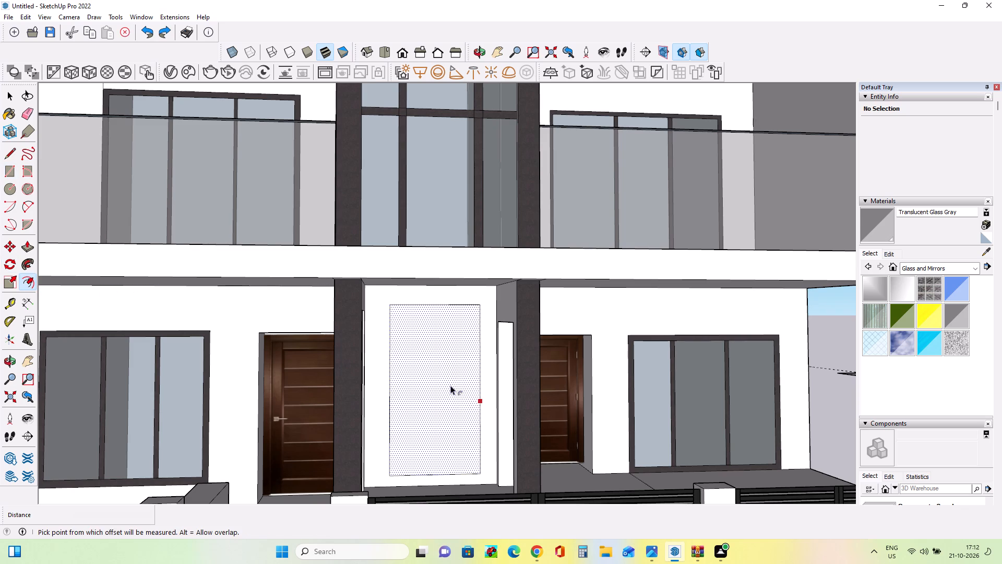
pyautogui.click(446, 380)
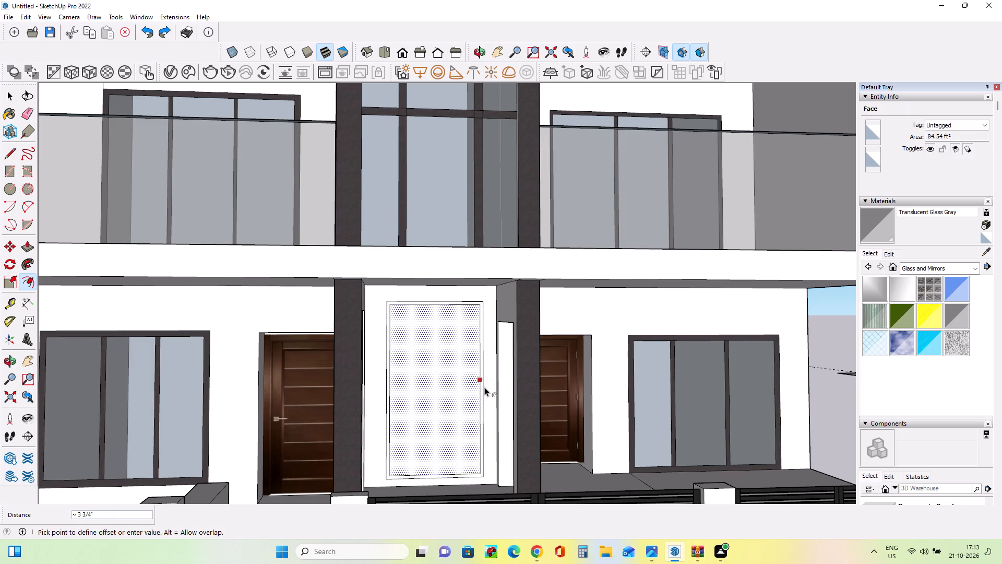
pyautogui.click(482, 387)
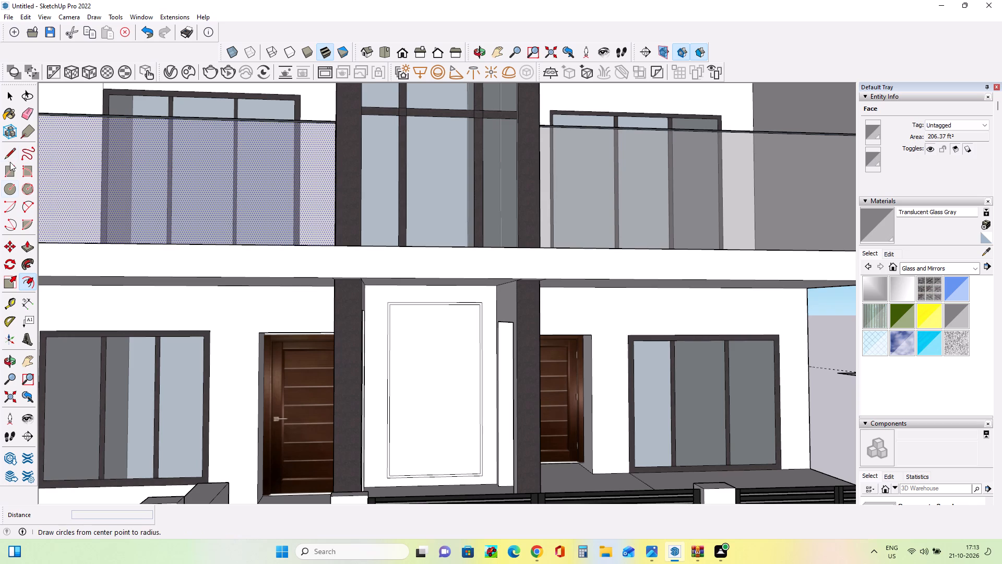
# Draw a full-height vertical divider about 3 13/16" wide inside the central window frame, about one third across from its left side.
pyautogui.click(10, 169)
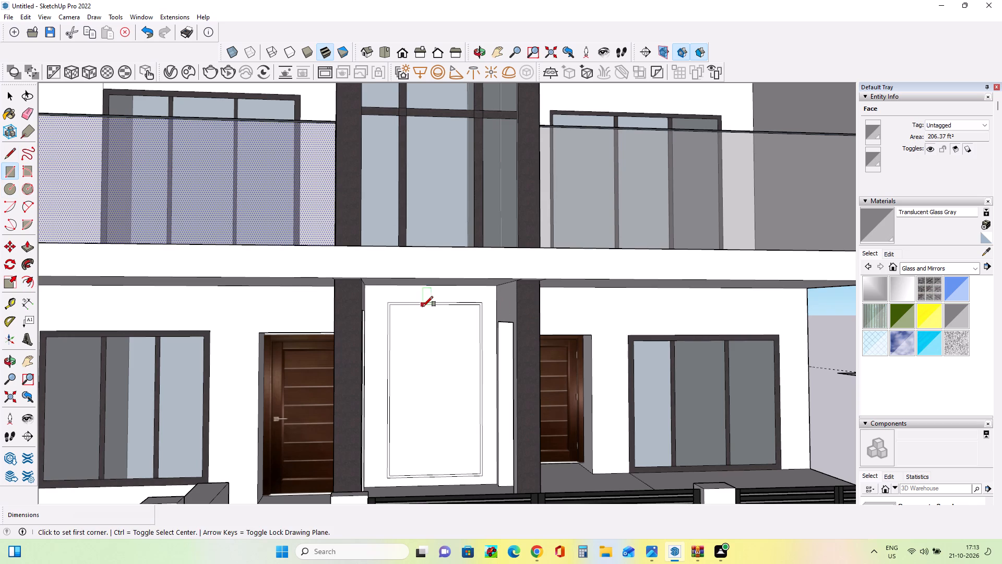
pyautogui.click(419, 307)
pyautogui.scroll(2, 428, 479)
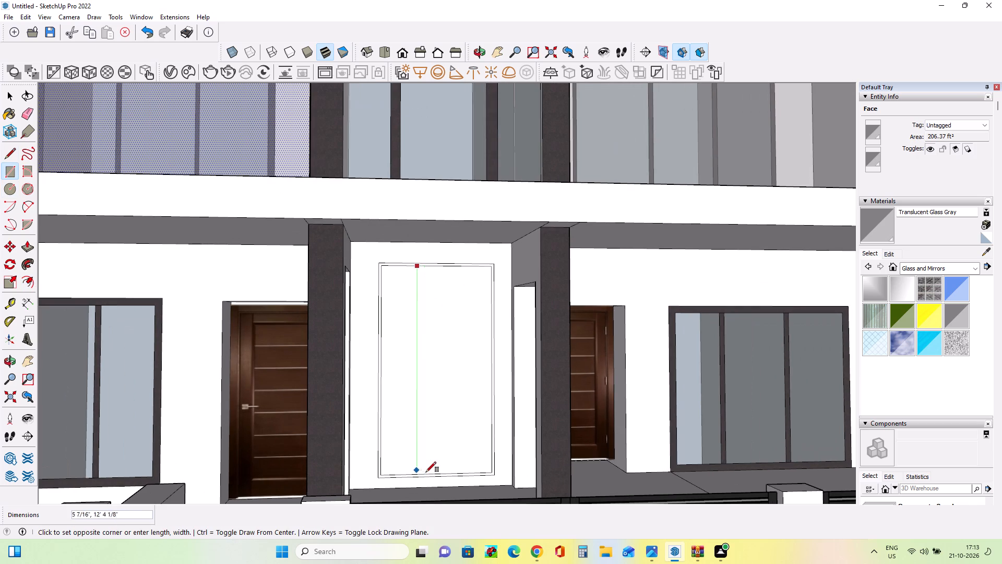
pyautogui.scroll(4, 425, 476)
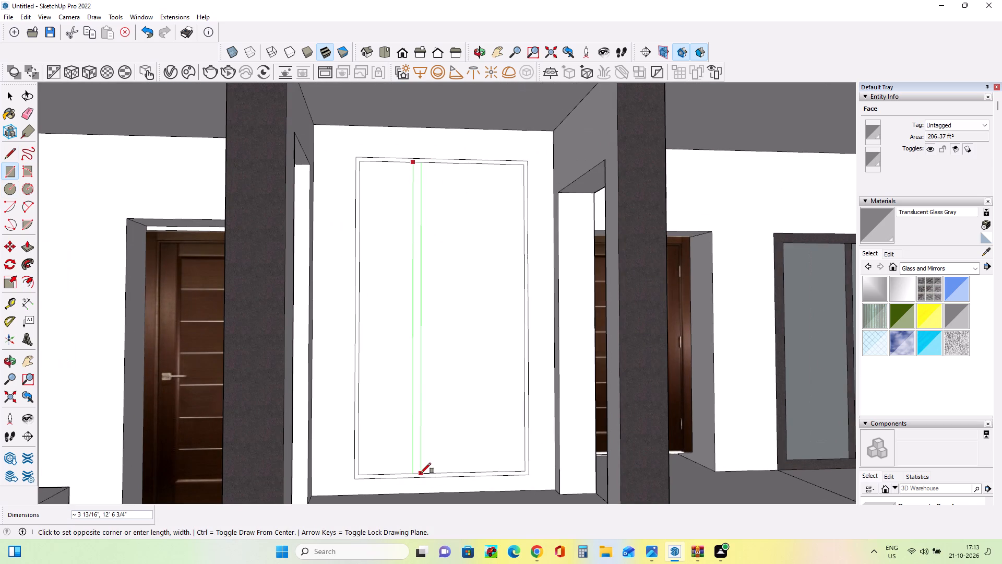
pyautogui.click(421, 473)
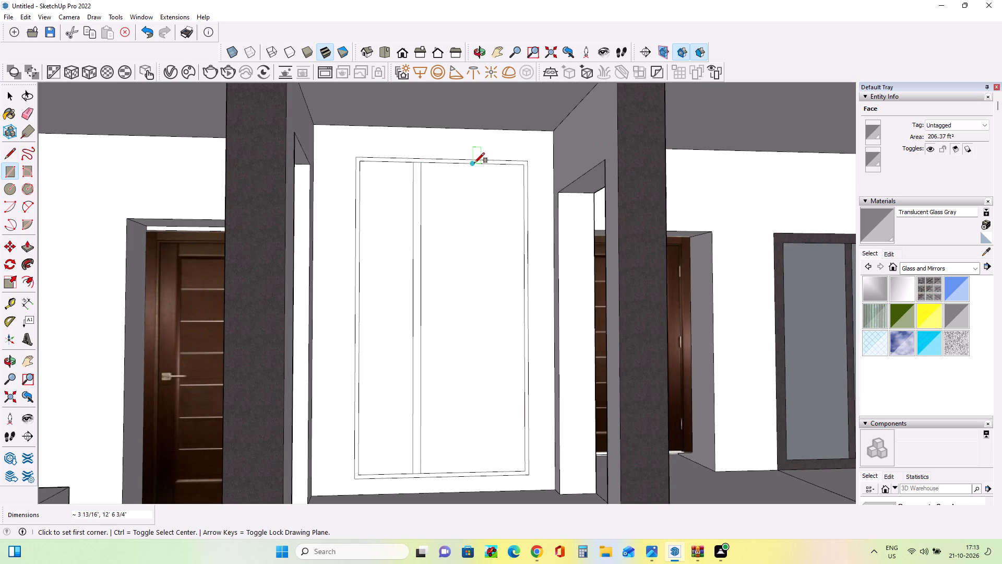
# Draw a narrow full-height vertical divider inside the central window frame, about two thirds across from its left side.
pyautogui.click(474, 163)
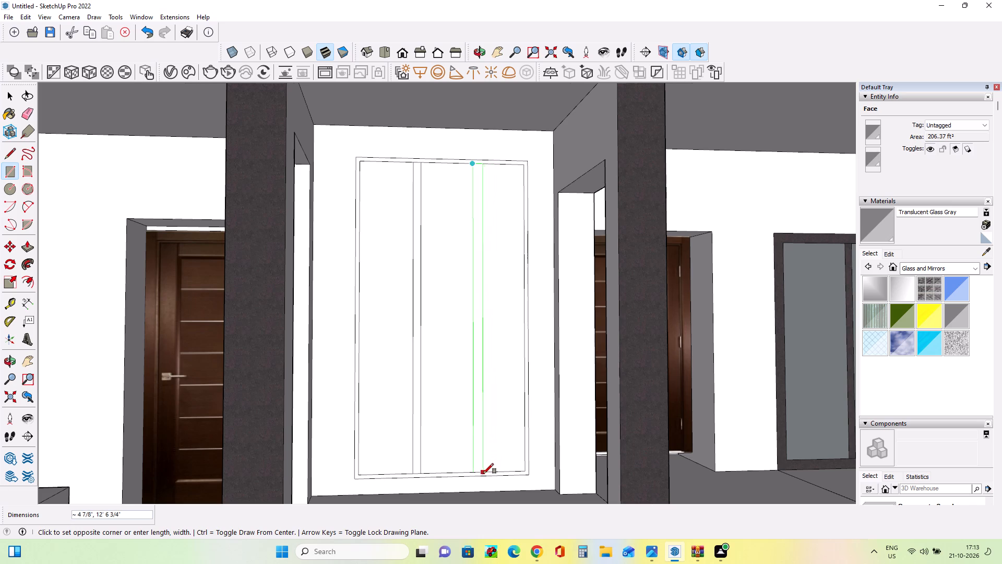
pyautogui.scroll(2, 483, 474)
pyautogui.click(478, 473)
pyautogui.moveTo(476, 474); pyautogui.dragTo(476, 484, button='middle')
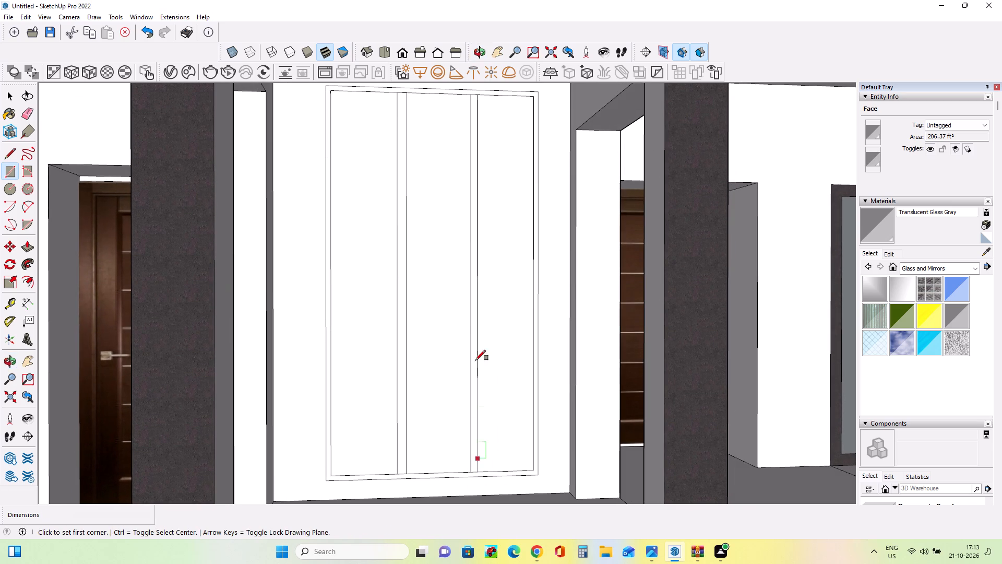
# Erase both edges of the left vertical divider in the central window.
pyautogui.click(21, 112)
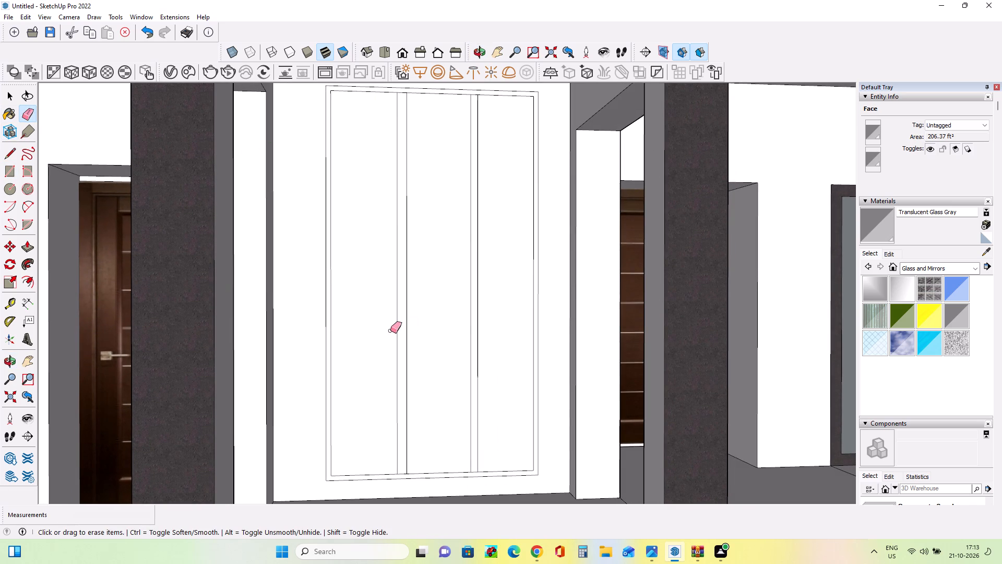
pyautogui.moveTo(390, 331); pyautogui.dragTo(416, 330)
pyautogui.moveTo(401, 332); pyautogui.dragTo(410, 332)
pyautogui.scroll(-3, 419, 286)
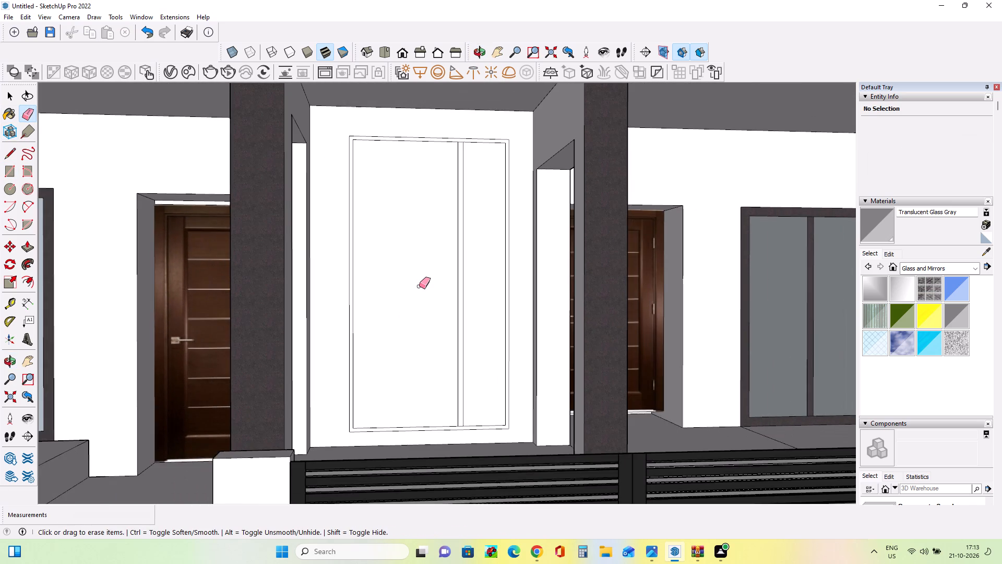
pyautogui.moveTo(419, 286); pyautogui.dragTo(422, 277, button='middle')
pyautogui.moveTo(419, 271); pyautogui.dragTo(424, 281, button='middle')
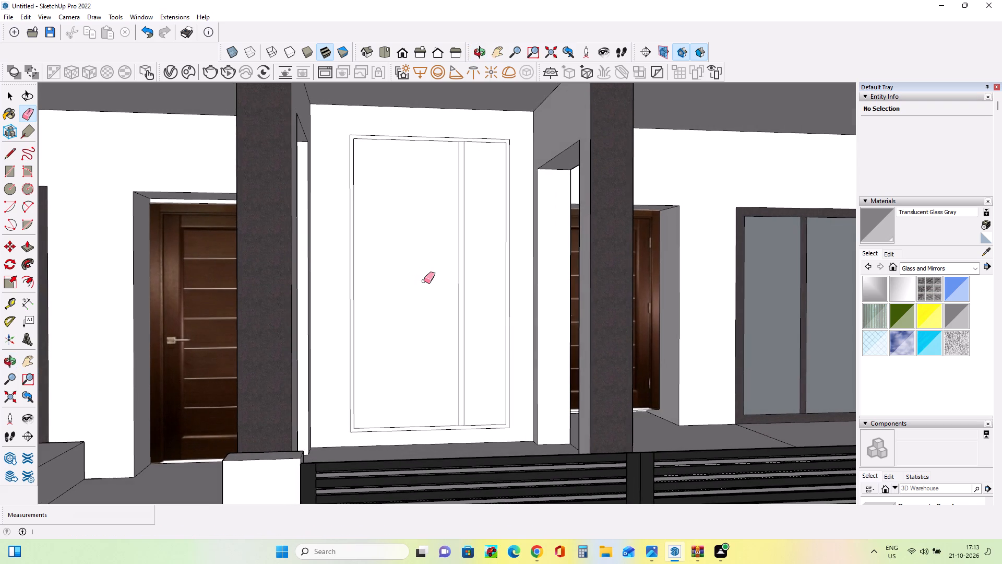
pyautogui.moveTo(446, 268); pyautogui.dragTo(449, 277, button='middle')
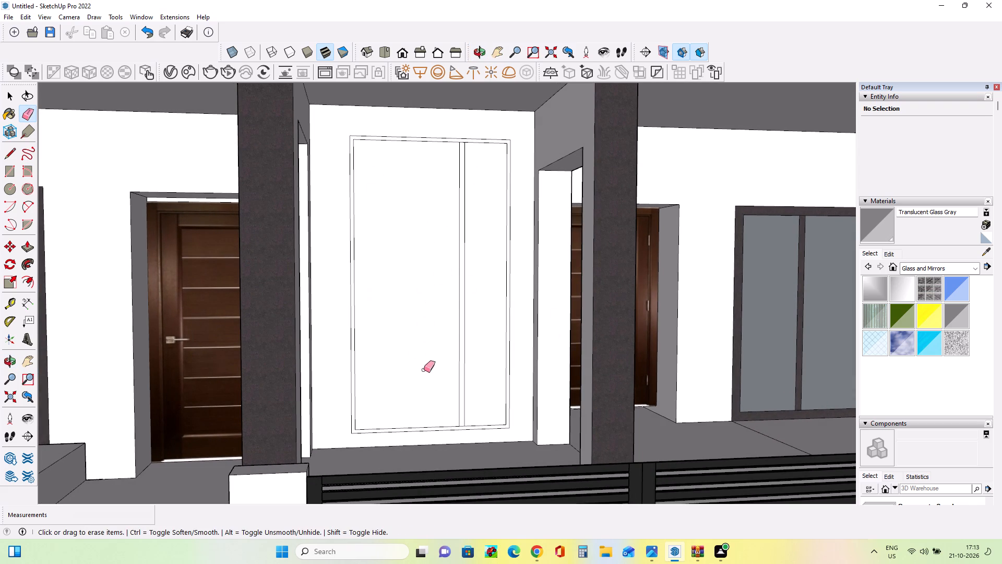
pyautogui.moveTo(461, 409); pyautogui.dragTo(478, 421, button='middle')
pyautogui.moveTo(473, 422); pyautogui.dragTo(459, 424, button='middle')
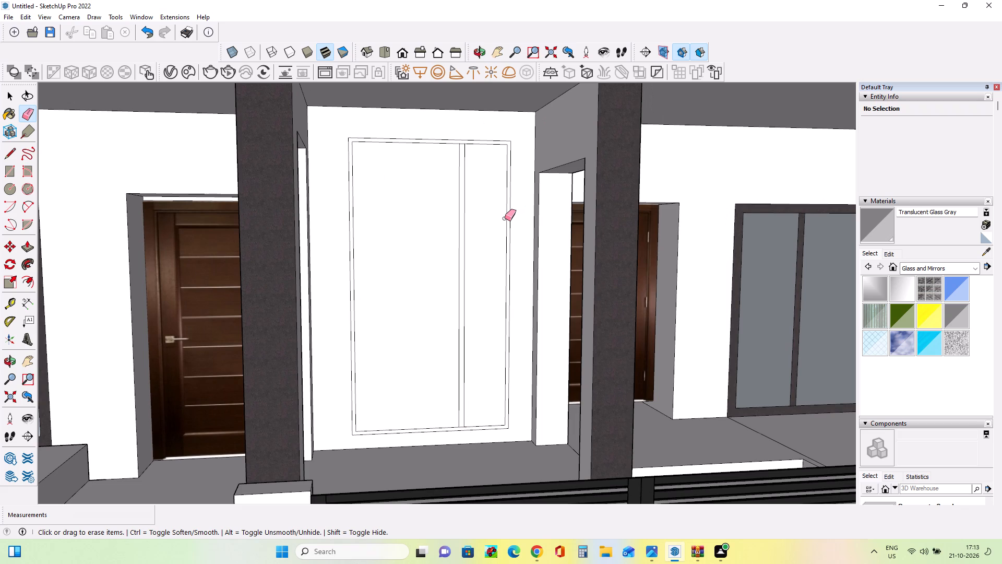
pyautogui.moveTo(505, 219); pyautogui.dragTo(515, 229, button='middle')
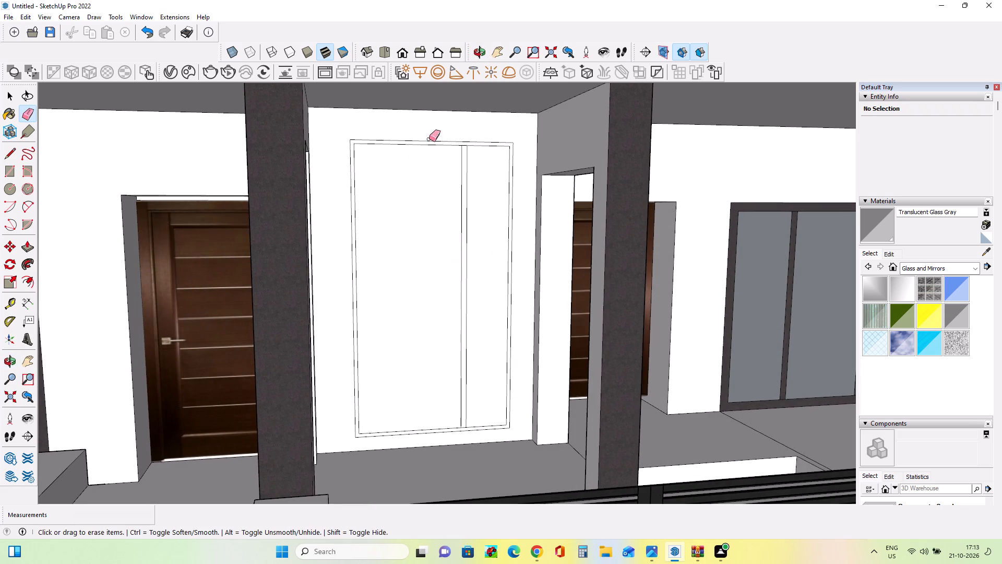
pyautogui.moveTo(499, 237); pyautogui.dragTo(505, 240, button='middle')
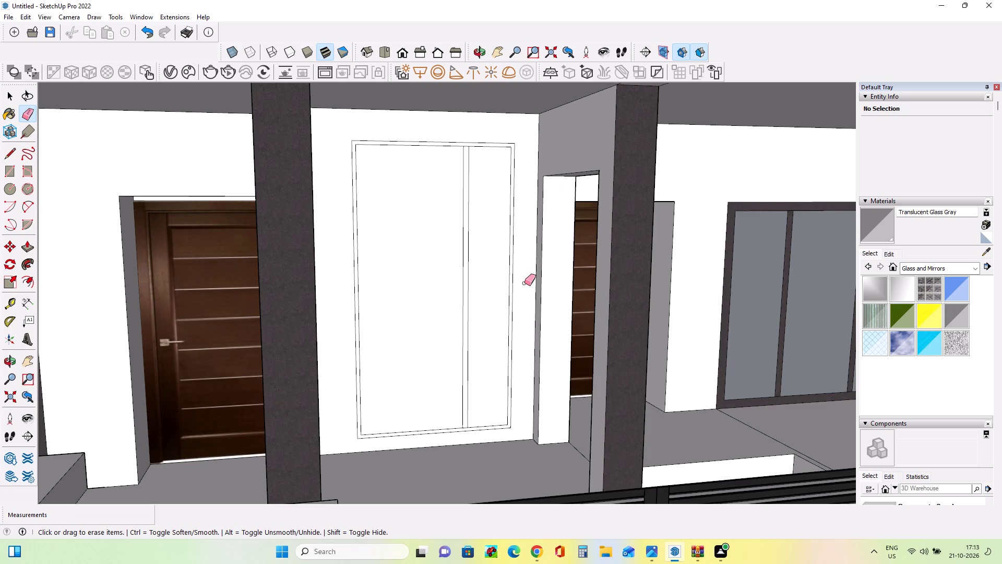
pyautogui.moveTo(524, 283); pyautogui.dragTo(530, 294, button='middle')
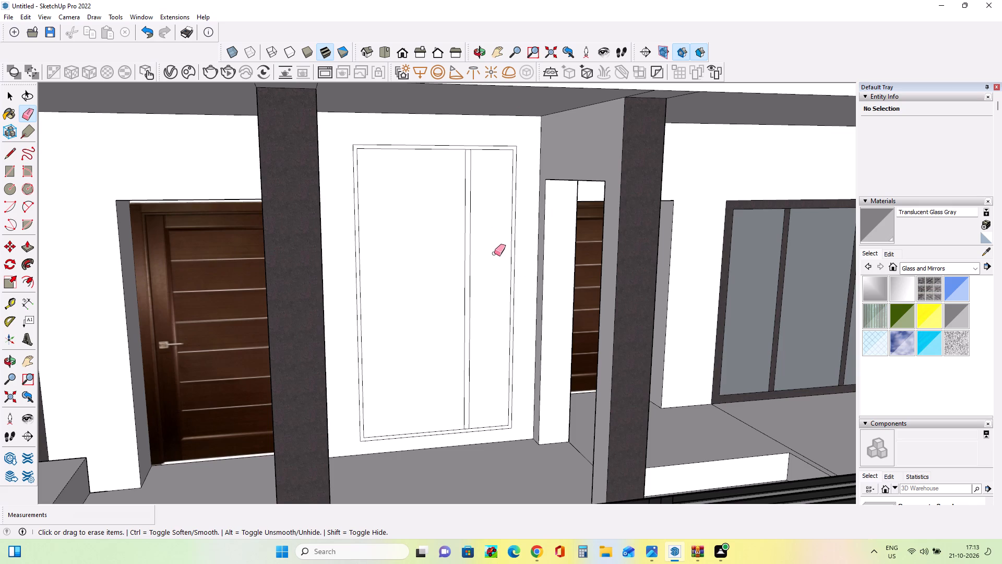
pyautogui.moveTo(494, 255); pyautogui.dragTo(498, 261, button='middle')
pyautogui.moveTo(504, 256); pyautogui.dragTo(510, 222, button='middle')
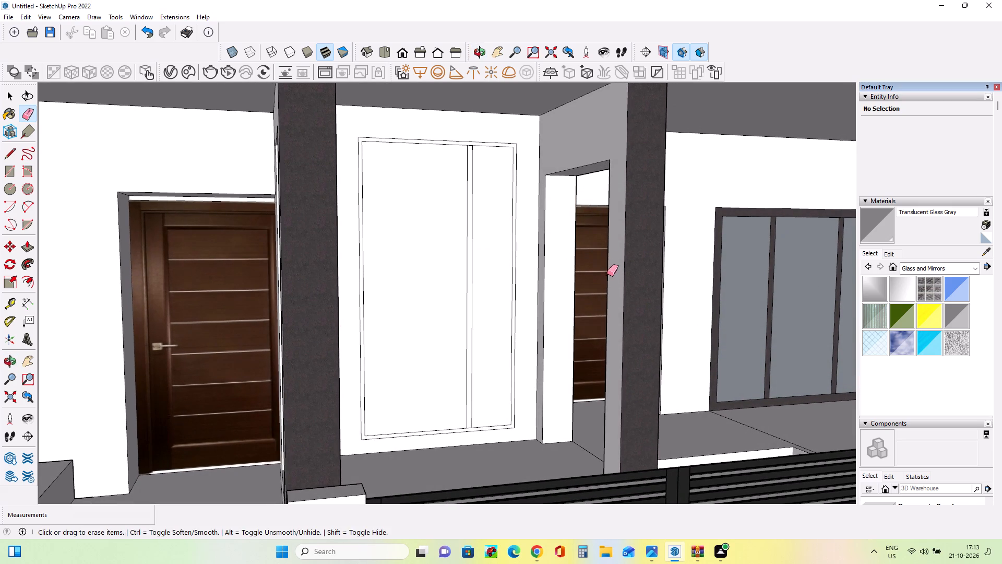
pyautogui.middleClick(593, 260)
# Draw a full-height vertical divider about 3 7/16" wide in the central window's wide left pane, splitting the window into three panes.
pyautogui.click(8, 169)
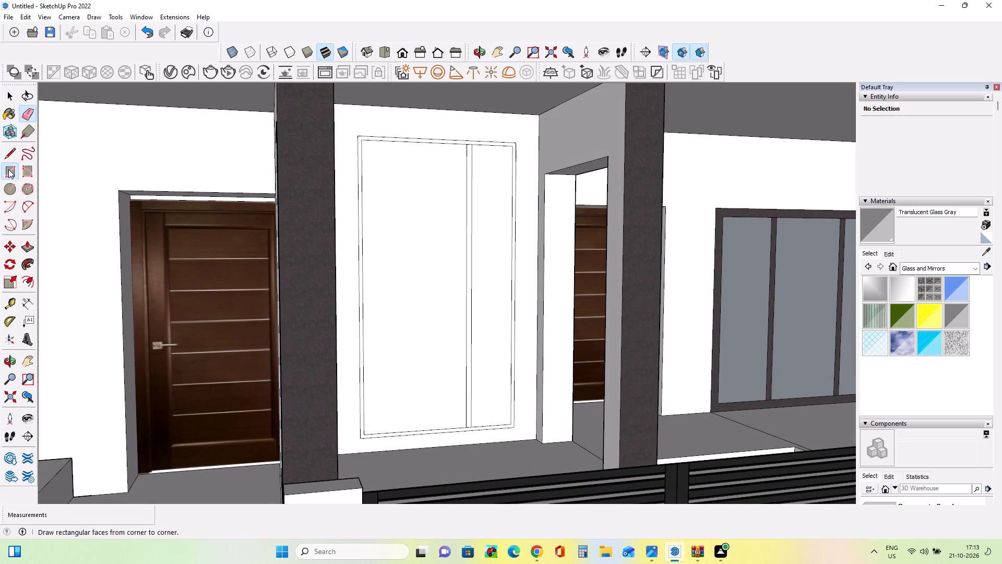
pyautogui.click(414, 144)
pyautogui.scroll(4, 411, 437)
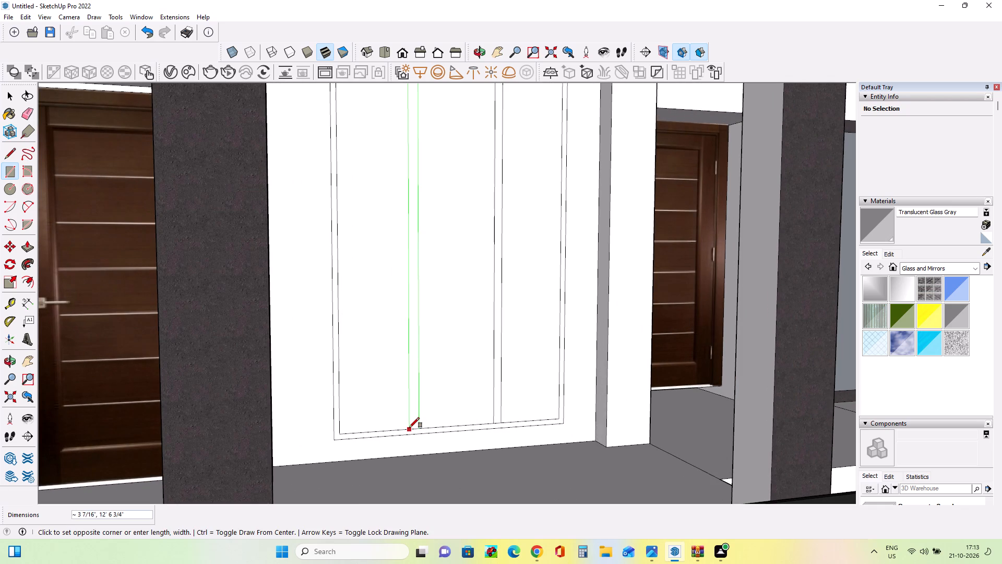
pyautogui.click(410, 428)
# Paint the three panes of the central ground-floor window with Translucent Glass Gray.
pyautogui.moveTo(450, 442); pyautogui.dragTo(398, 443, button='middle')
pyautogui.scroll(-1, 398, 443)
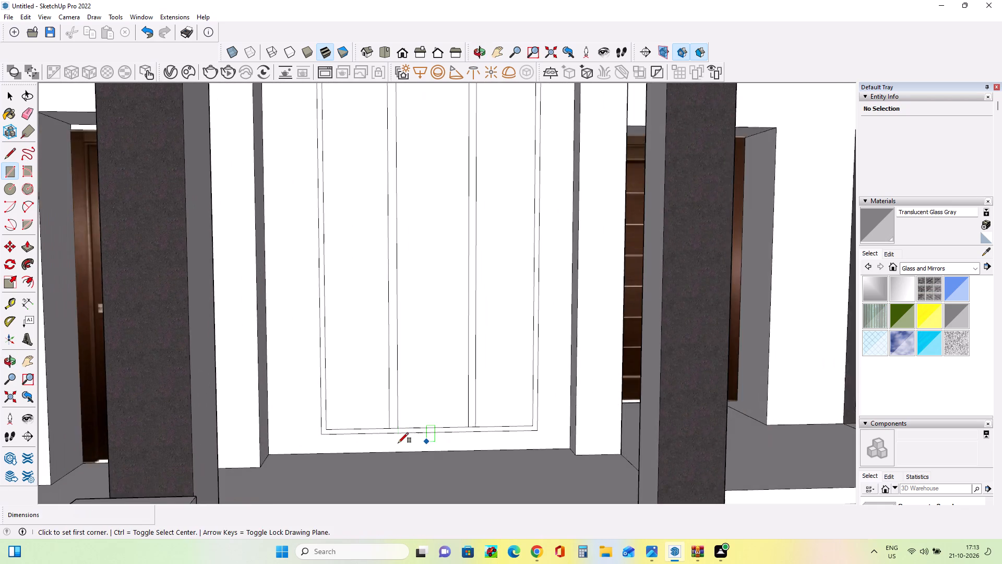
pyautogui.scroll(-7, 399, 442)
pyautogui.moveTo(417, 432); pyautogui.dragTo(452, 436, button='middle')
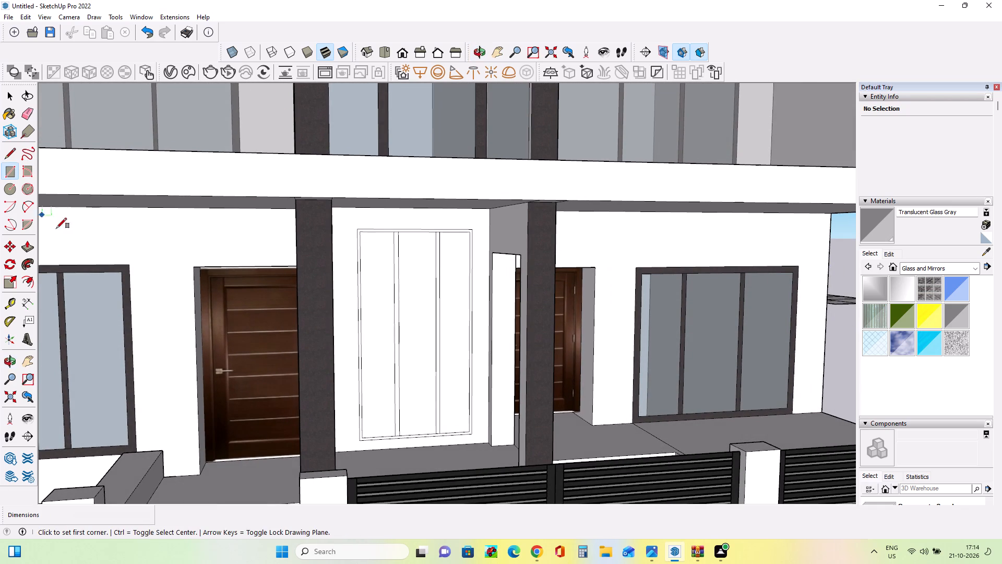
pyautogui.click(953, 313)
pyautogui.click(444, 324)
pyautogui.click(424, 334)
pyautogui.click(378, 340)
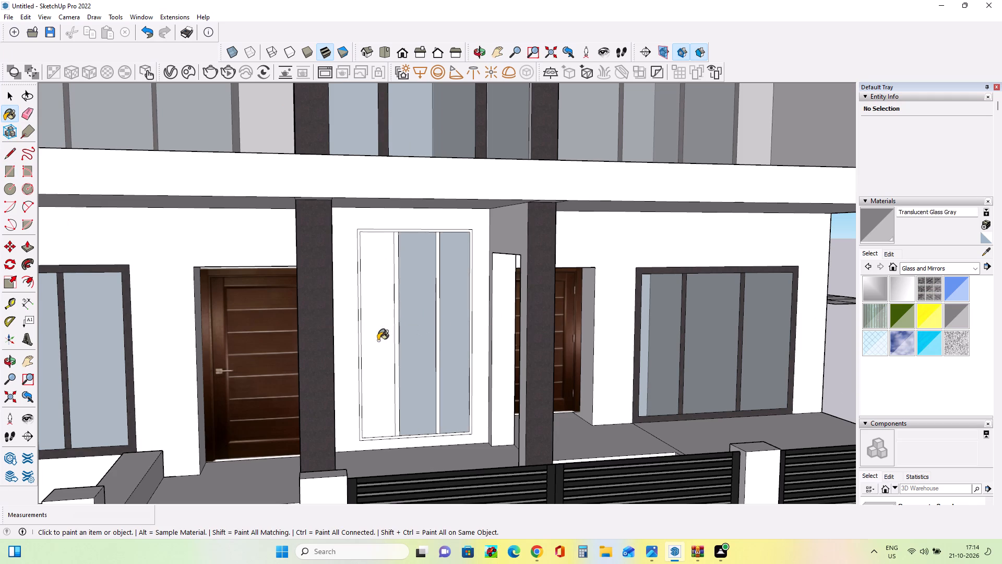
# Paint the central window's outer frame and both vertical dividers with Asphalt New from the Asphalt and Concrete materials.
pyautogui.click(928, 263)
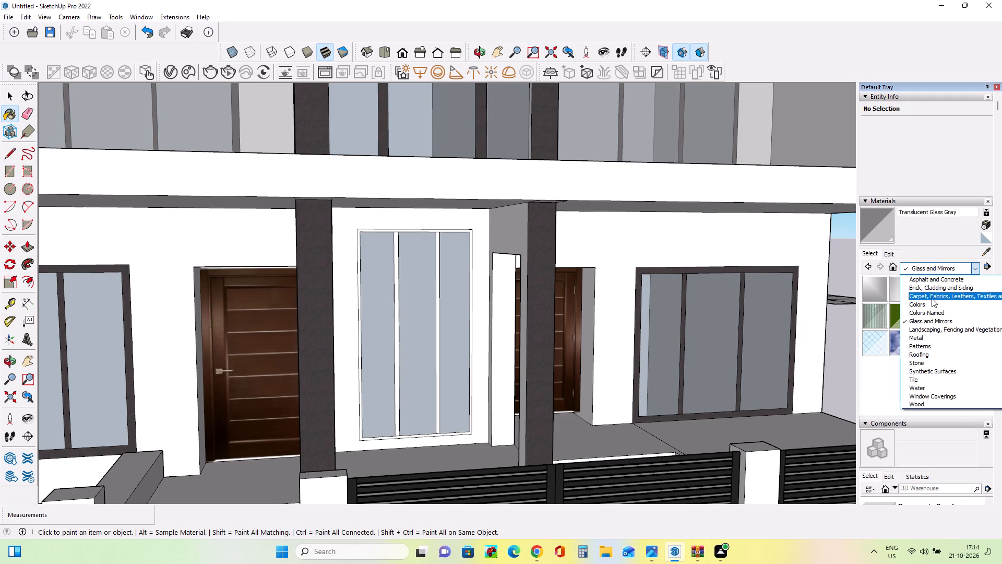
pyautogui.scroll(2, 932, 298)
pyautogui.click(932, 302)
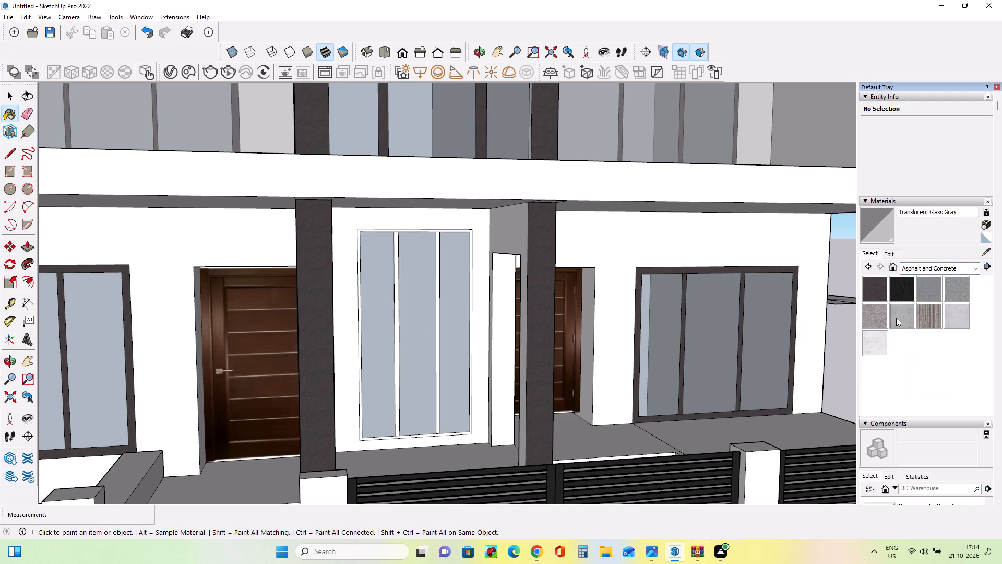
pyautogui.click(884, 291)
pyautogui.scroll(4, 447, 345)
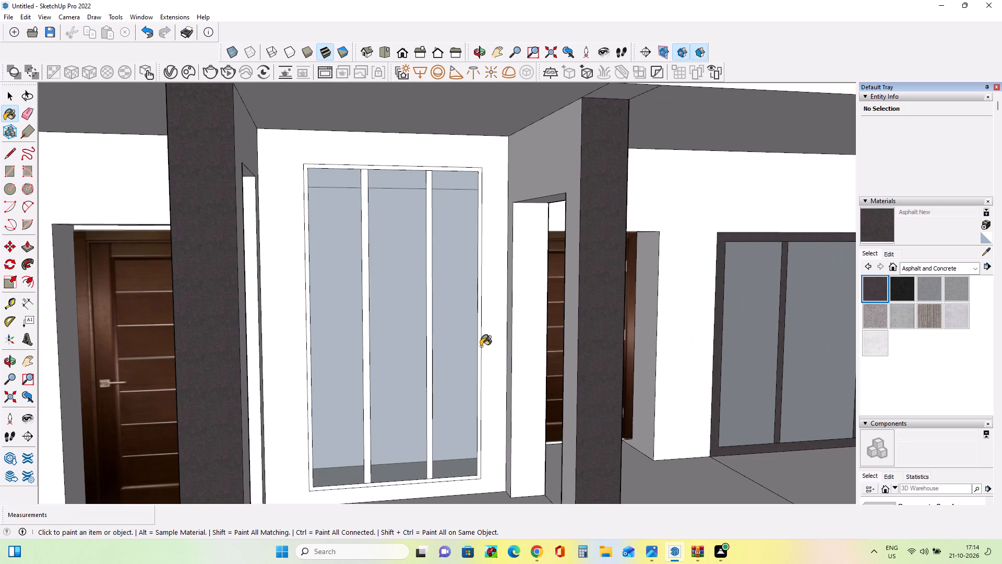
pyautogui.click(481, 345)
pyautogui.scroll(3, 476, 349)
pyautogui.click(480, 349)
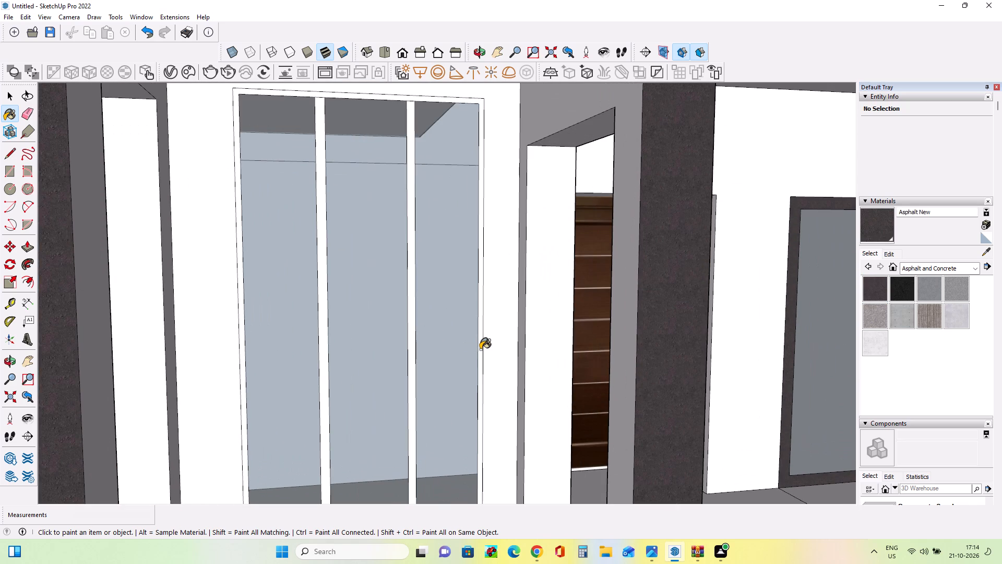
pyautogui.click(413, 365)
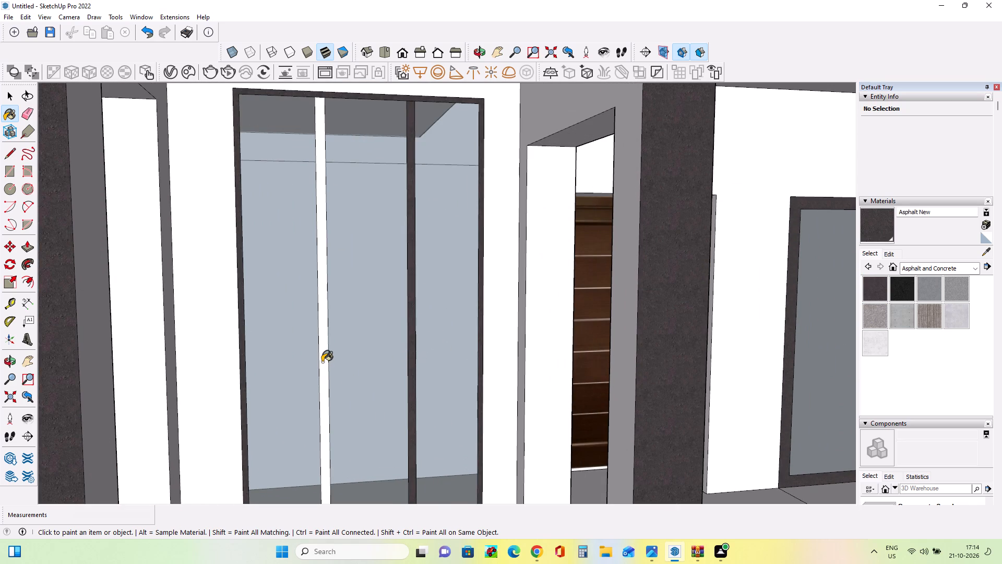
pyautogui.click(322, 362)
# Examine the whole front facade beside the reference image to compare the two.
pyautogui.scroll(-11, 360, 295)
pyautogui.scroll(-3, 443, 347)
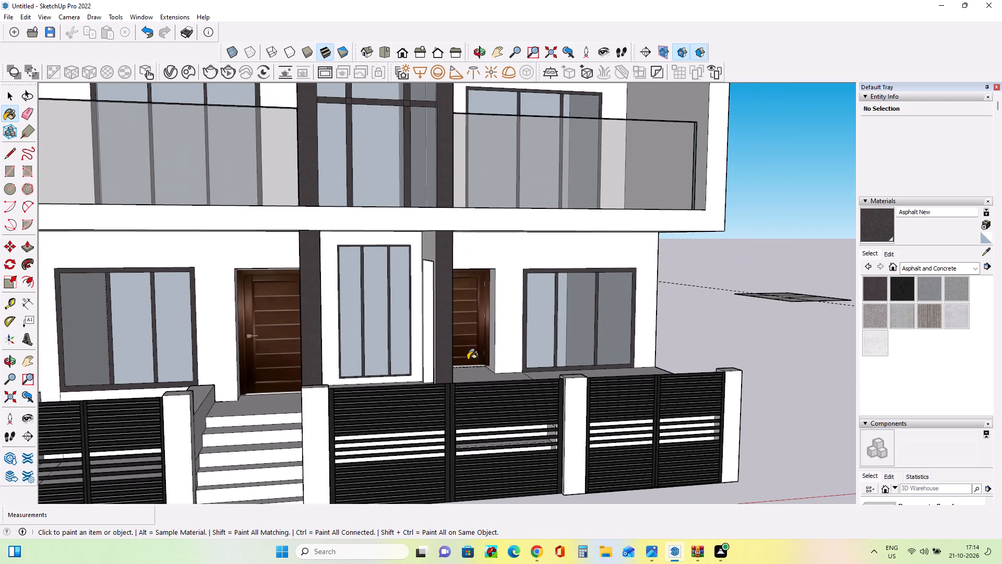
pyautogui.scroll(-4, 497, 368)
pyautogui.moveTo(509, 372); pyautogui.dragTo(487, 371, button='middle')
pyautogui.scroll(-6, 487, 371)
pyautogui.middleClick(524, 350)
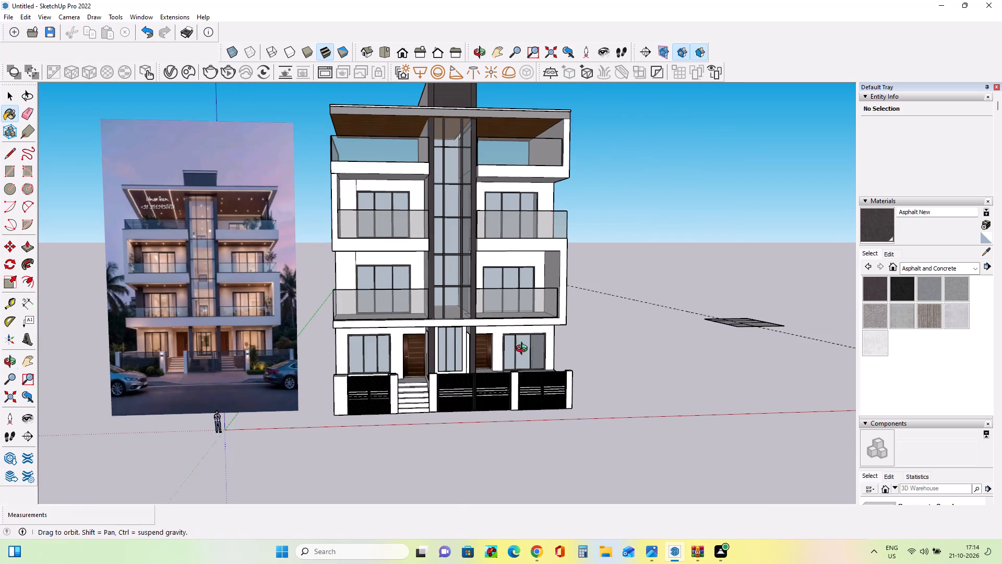
pyautogui.scroll(-1, 524, 346)
pyautogui.moveTo(594, 313); pyautogui.dragTo(588, 299, button='middle')
pyautogui.scroll(1, 567, 289)
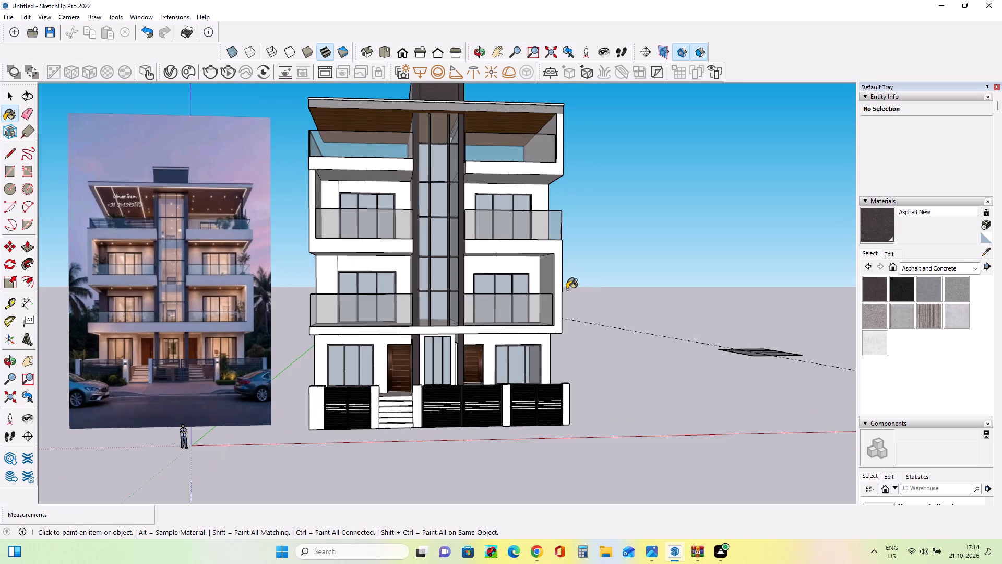
pyautogui.scroll(1, 566, 289)
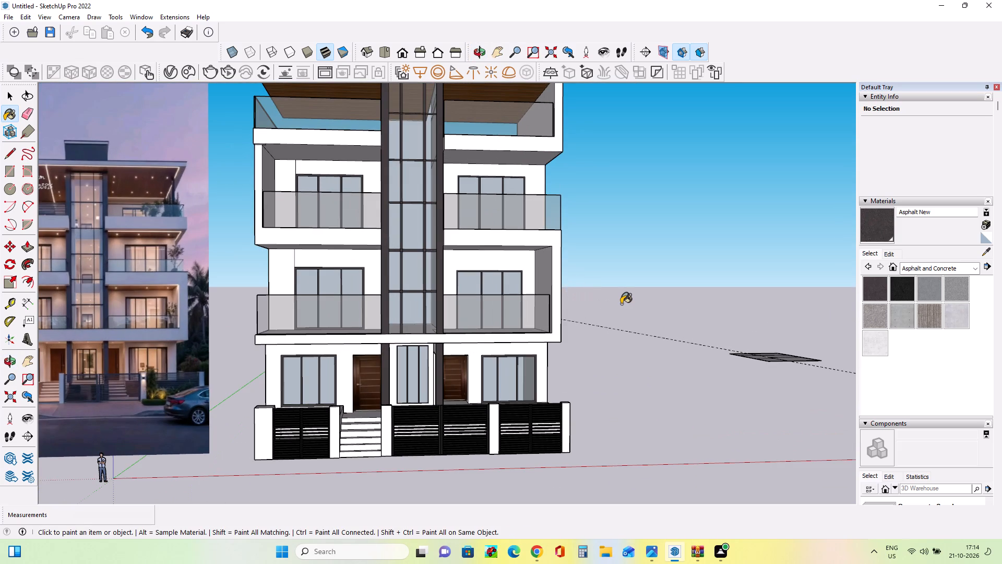
pyautogui.scroll(-1, 621, 304)
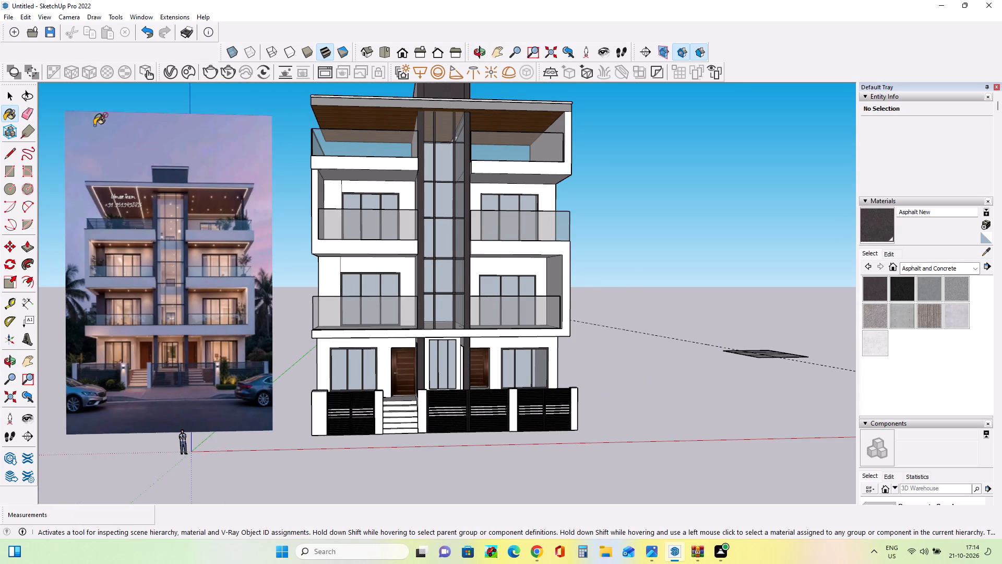
# Import the curtain model ss from Downloads and place it in the upper-left part of the first-floor right balcony window.
pyautogui.click(3, 18)
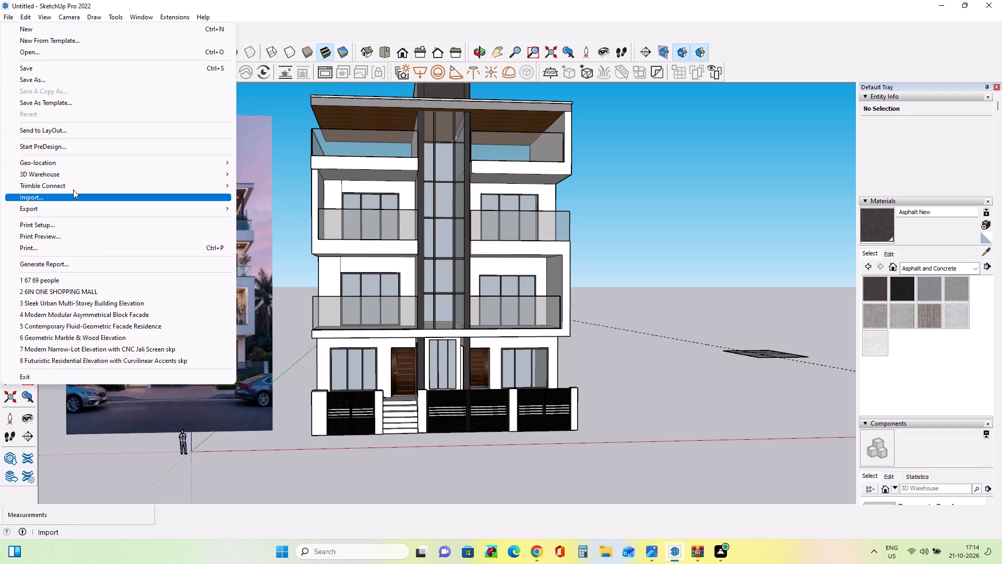
pyautogui.click(73, 201)
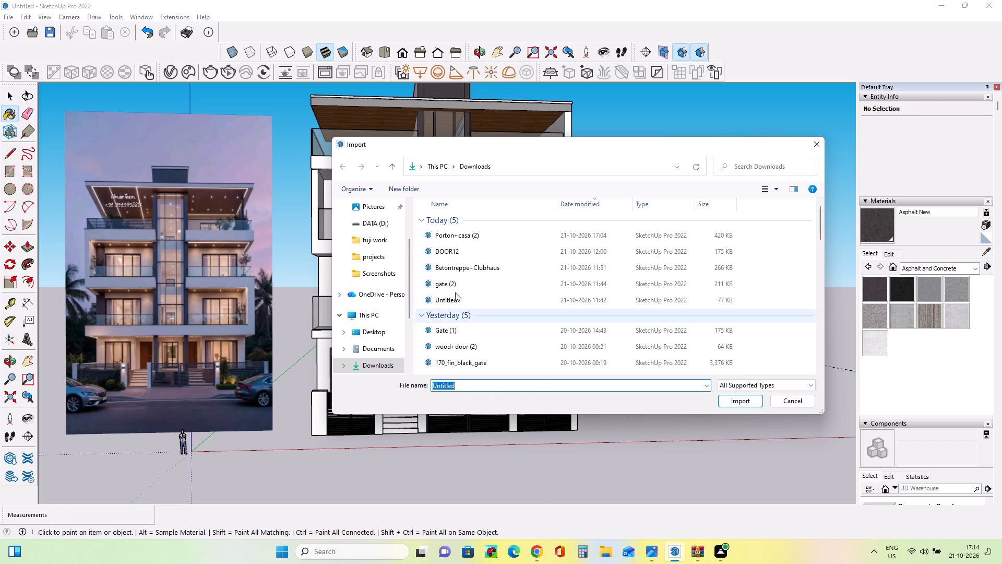
pyautogui.scroll(-1, 472, 308)
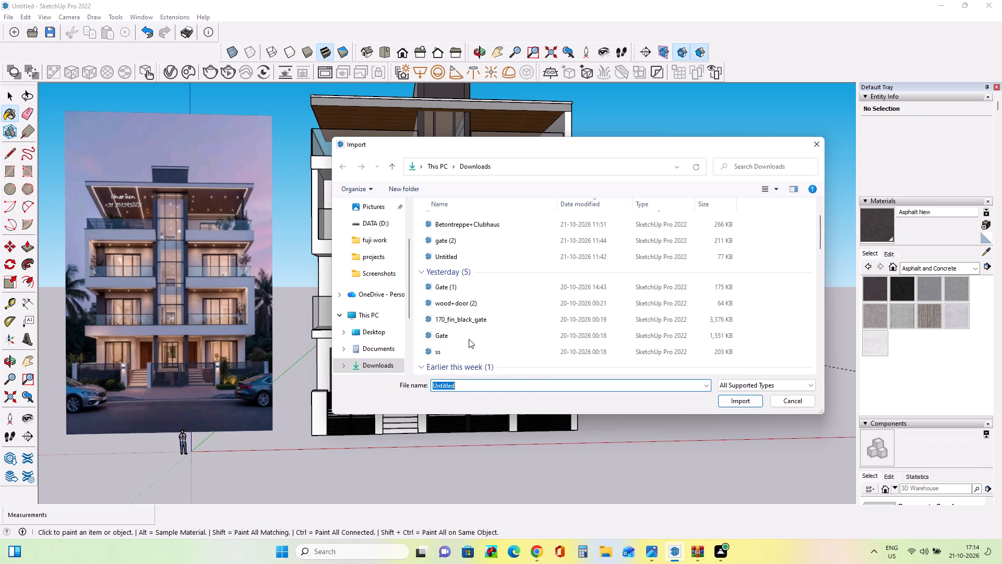
pyautogui.click(468, 352)
pyautogui.click(738, 402)
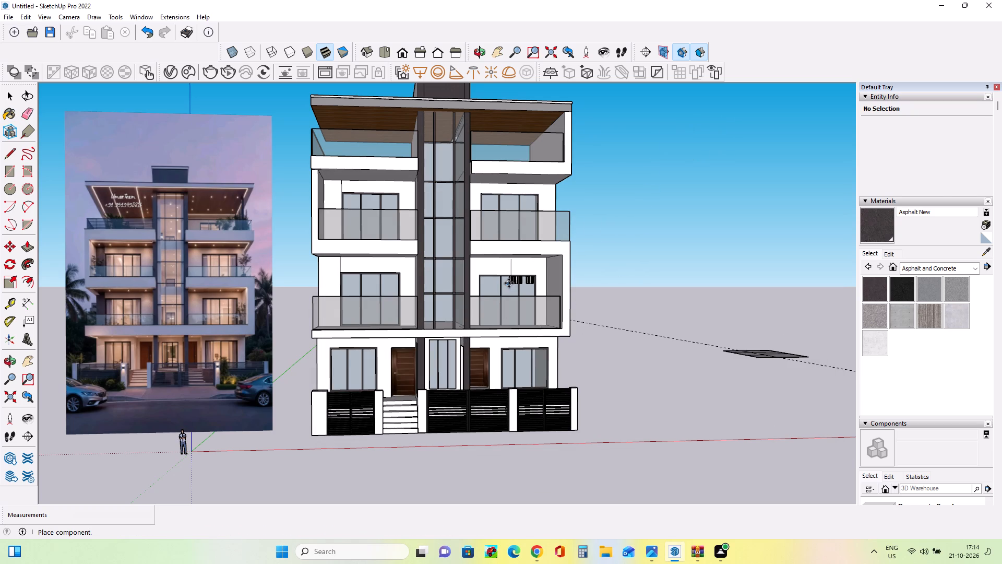
pyautogui.scroll(3, 505, 283)
pyautogui.moveTo(483, 332); pyautogui.dragTo(473, 374, button='middle')
pyautogui.scroll(6, 469, 312)
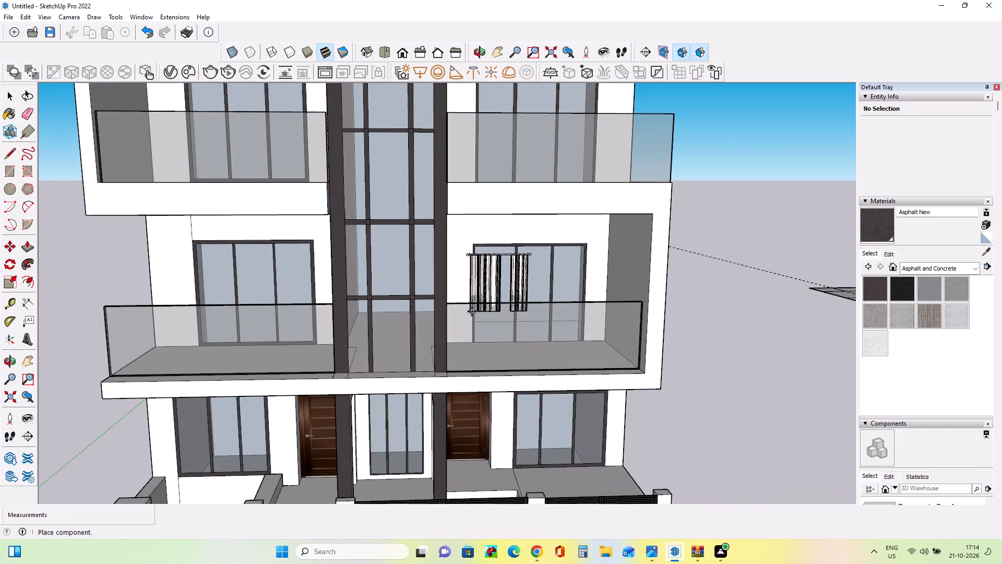
pyautogui.moveTo(472, 311); pyautogui.dragTo(454, 311, button='middle')
pyautogui.moveTo(481, 300); pyautogui.dragTo(454, 328, button='middle')
pyautogui.scroll(2, 485, 295)
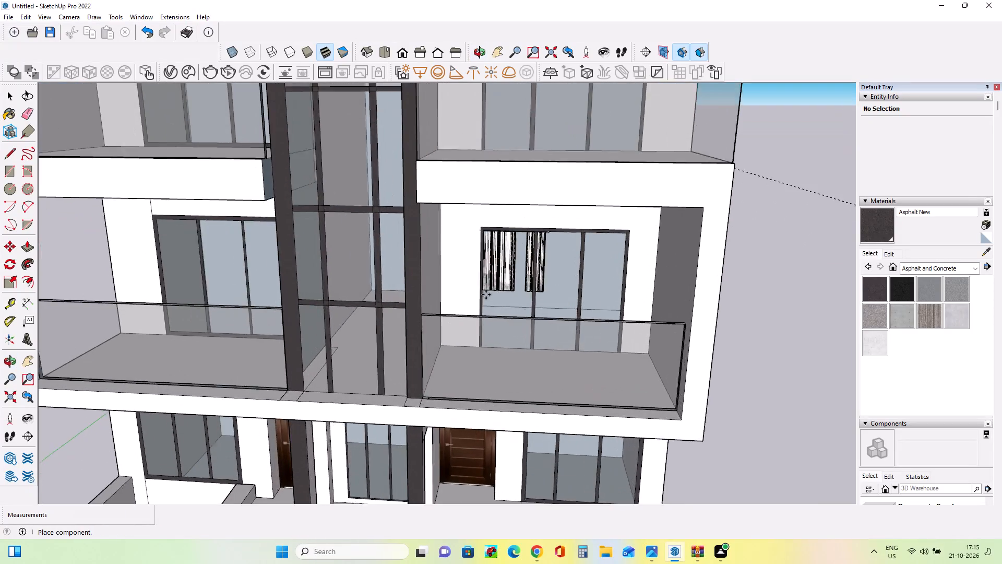
pyautogui.scroll(4, 486, 295)
pyautogui.moveTo(484, 306); pyautogui.dragTo(470, 259, button='middle')
pyautogui.scroll(3, 486, 252)
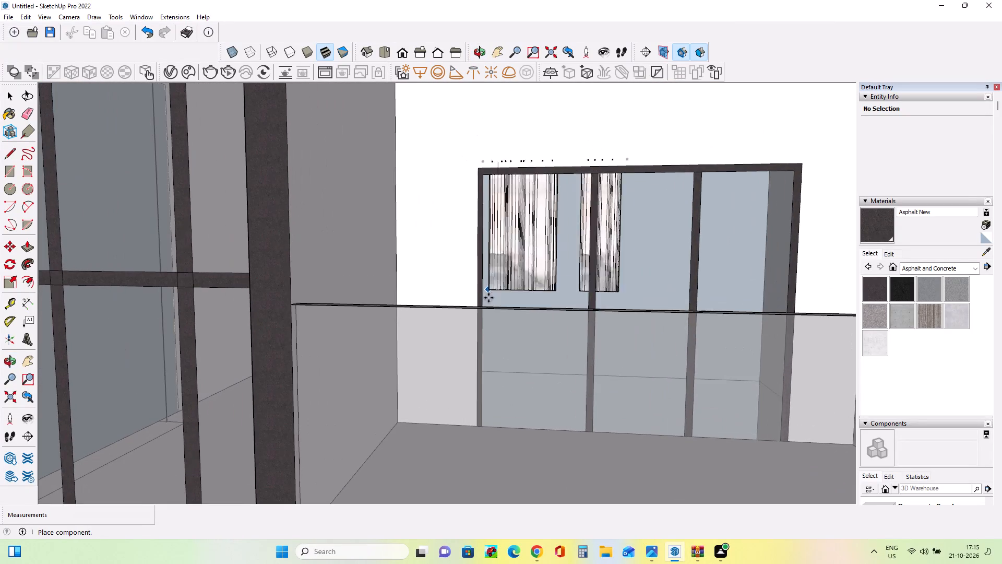
pyautogui.scroll(2, 488, 310)
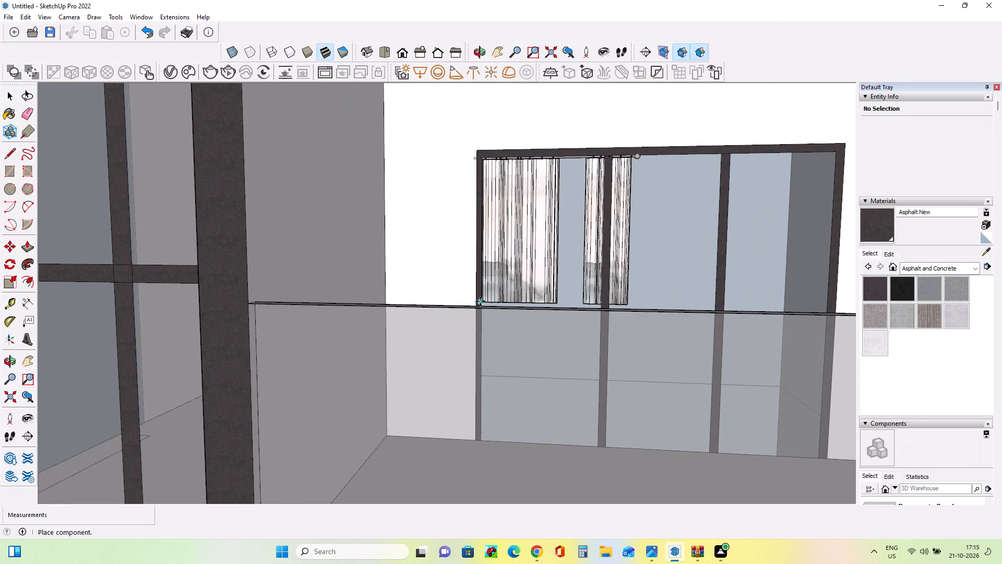
pyautogui.click(480, 301)
# Move the curtain about 5 1/2" onto the inner edge of the window's left frame, and raise it about 1 5/8".
pyautogui.moveTo(543, 279); pyautogui.dragTo(499, 348, button='middle')
pyautogui.scroll(3, 467, 336)
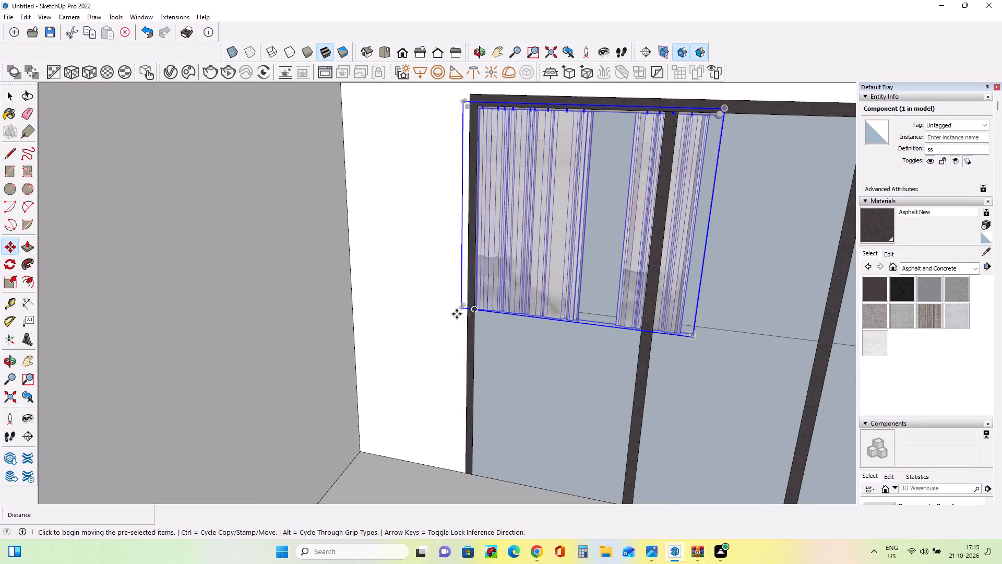
pyautogui.click(459, 309)
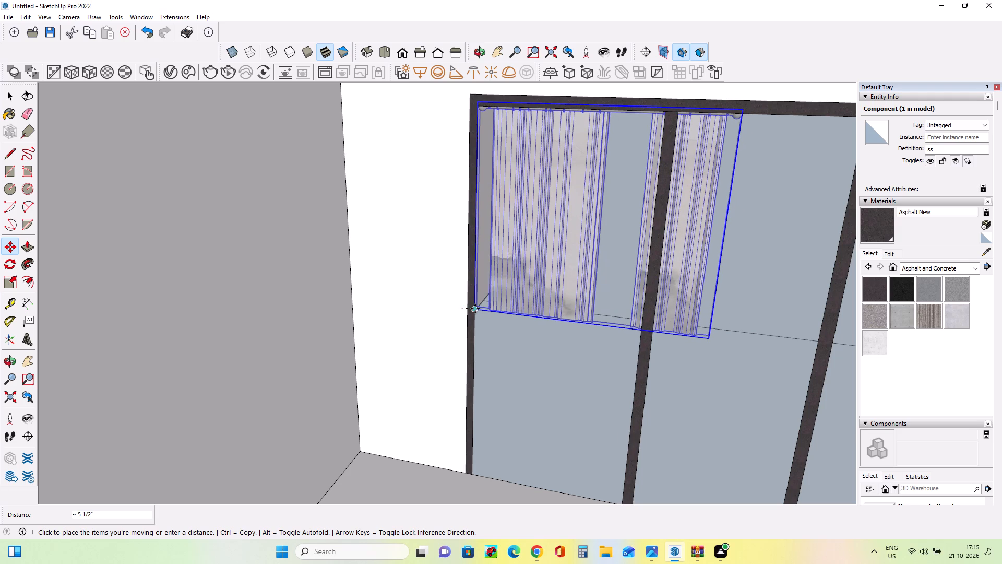
pyautogui.click(475, 309)
pyautogui.scroll(3, 454, 332)
pyautogui.moveTo(485, 332); pyautogui.dragTo(435, 319, button='middle')
pyautogui.moveTo(435, 319); pyautogui.dragTo(404, 317, button='middle')
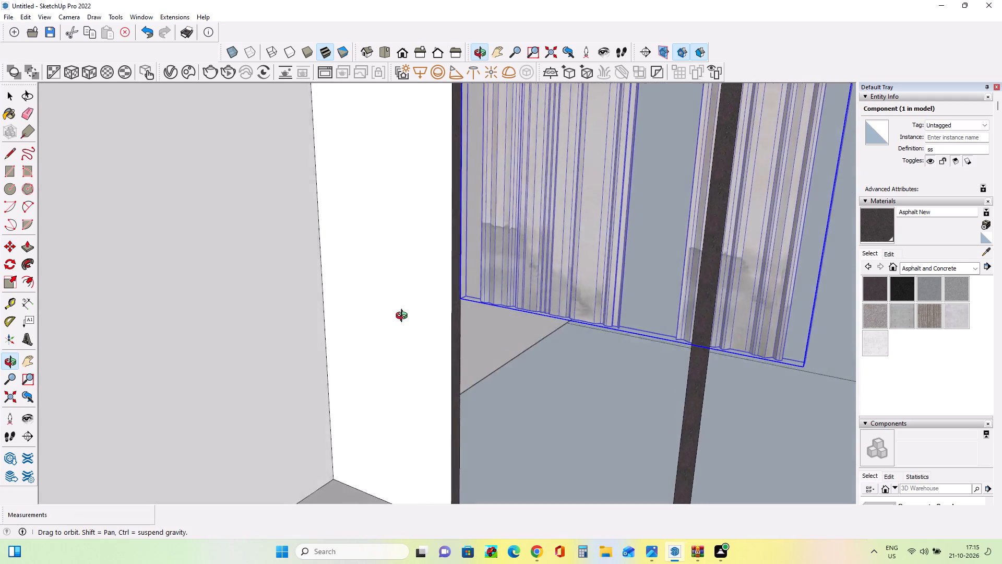
pyautogui.moveTo(404, 317); pyautogui.dragTo(357, 321, button='middle')
pyautogui.scroll(3, 405, 307)
pyautogui.click(425, 305)
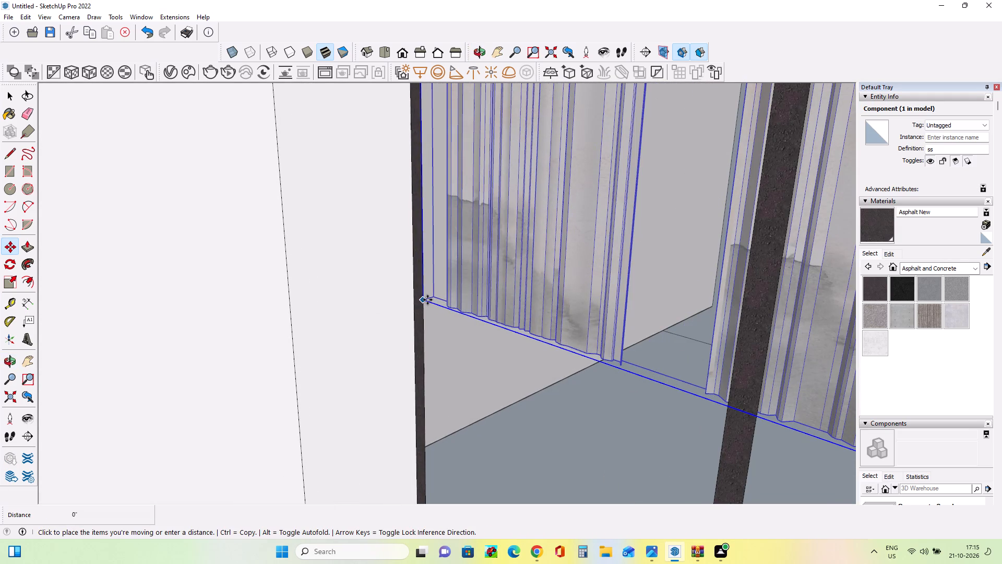
pyautogui.click(423, 292)
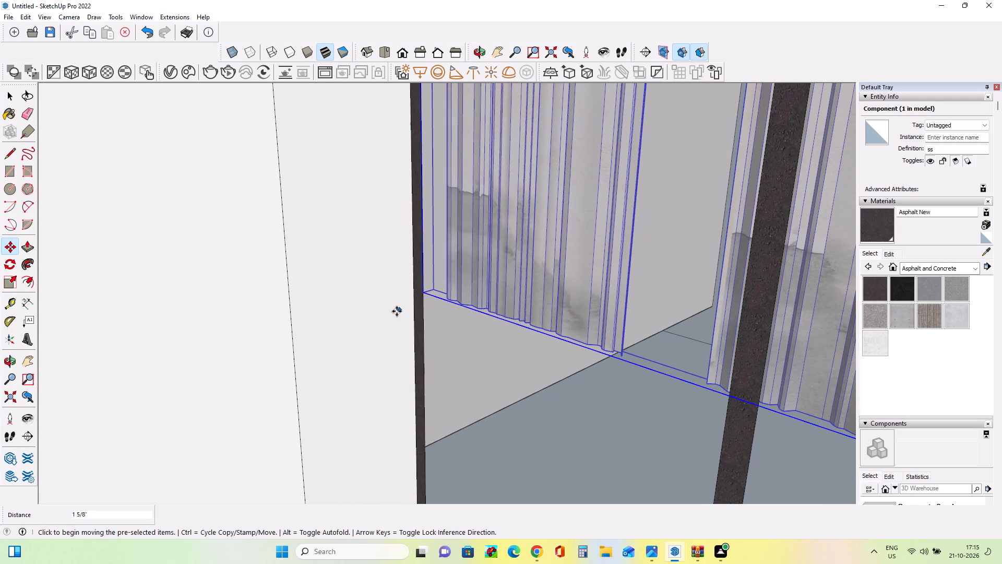
# Scale the curtain uniformly by about 2.00 from its lower-right corner so it spans the window down to the balcony floor.
pyautogui.scroll(-16, 396, 312)
pyautogui.scroll(-9, 436, 308)
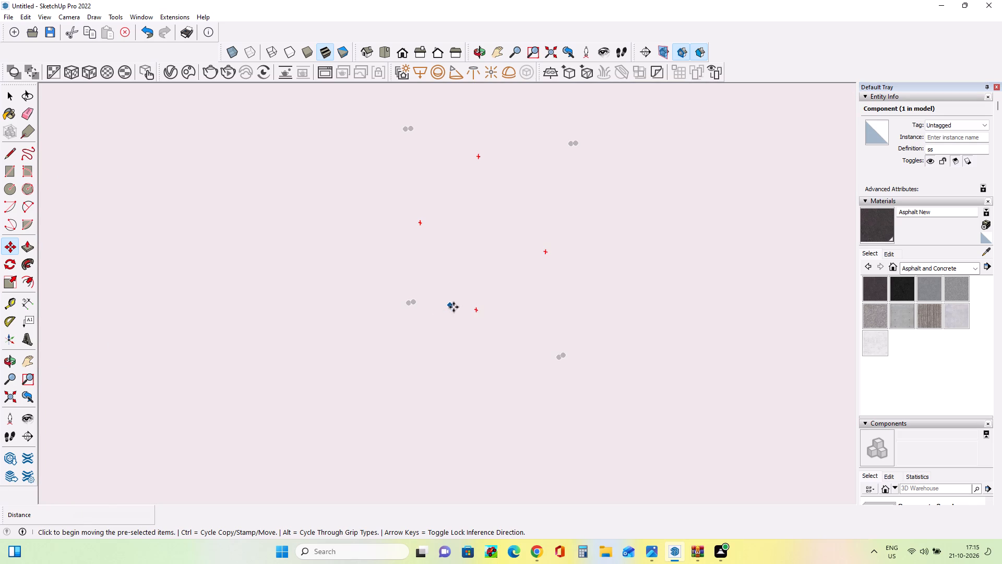
pyautogui.scroll(-5, 454, 307)
pyautogui.scroll(-11, 494, 273)
pyautogui.scroll(1, 505, 280)
pyautogui.scroll(-5, 505, 280)
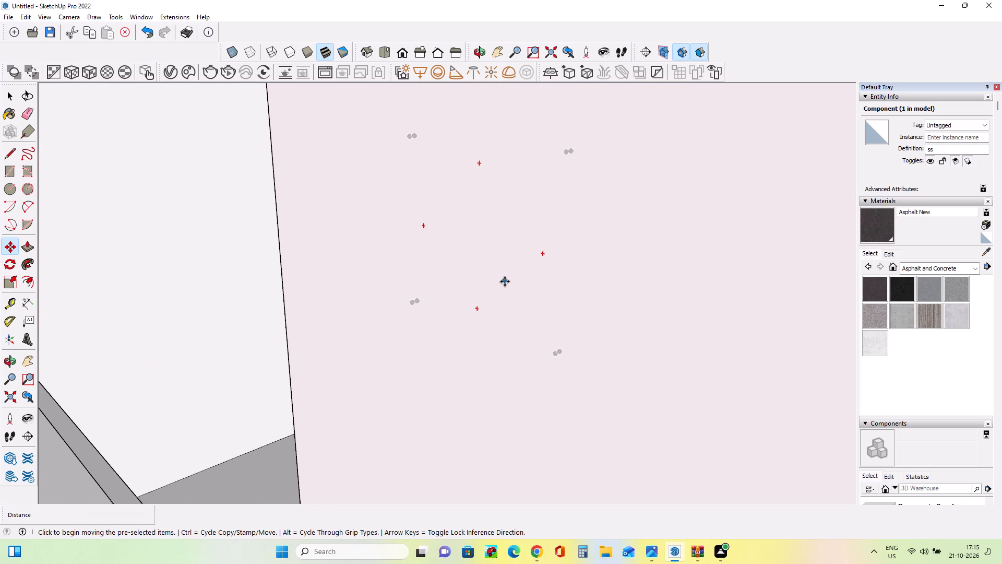
pyautogui.scroll(-20, 505, 281)
pyautogui.moveTo(442, 314); pyautogui.dragTo(542, 315, button='middle')
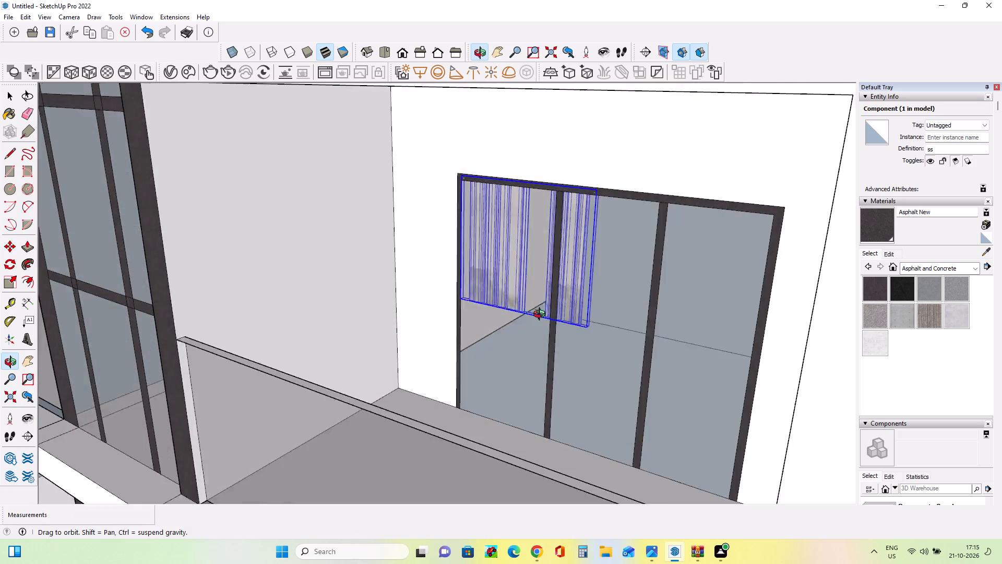
pyautogui.moveTo(542, 315); pyautogui.dragTo(555, 314, button='middle')
pyautogui.scroll(-4, 492, 296)
pyautogui.moveTo(550, 307); pyautogui.dragTo(512, 307, button='middle')
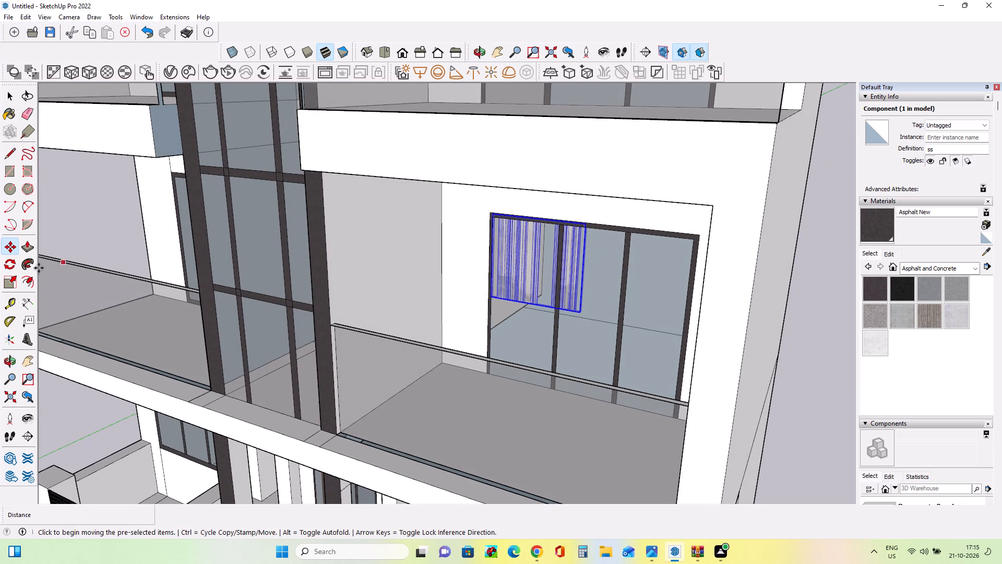
pyautogui.click(9, 282)
pyautogui.scroll(7, 576, 313)
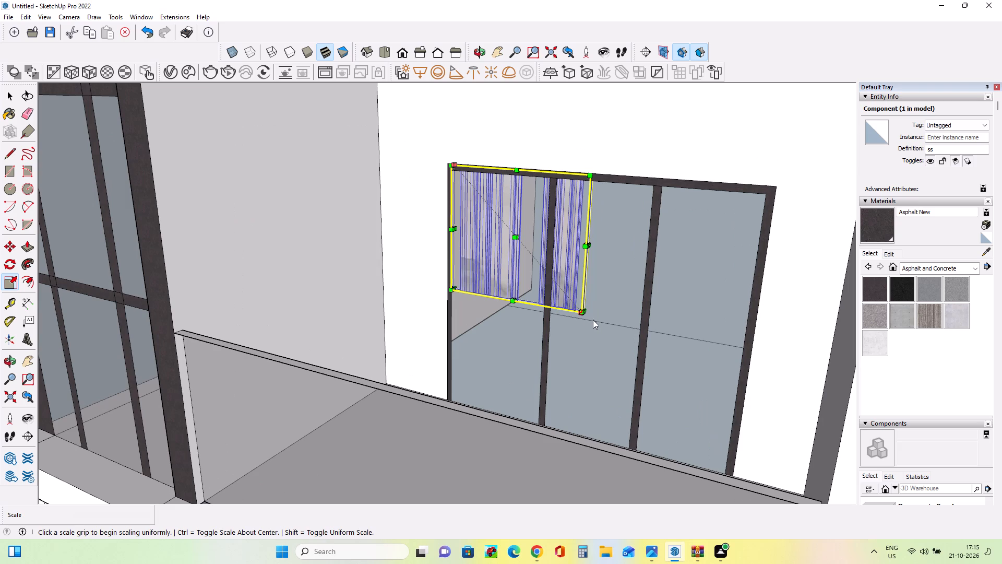
pyautogui.scroll(3, 583, 317)
pyautogui.moveTo(584, 315); pyautogui.dragTo(521, 333, button='middle')
pyautogui.scroll(1, 548, 330)
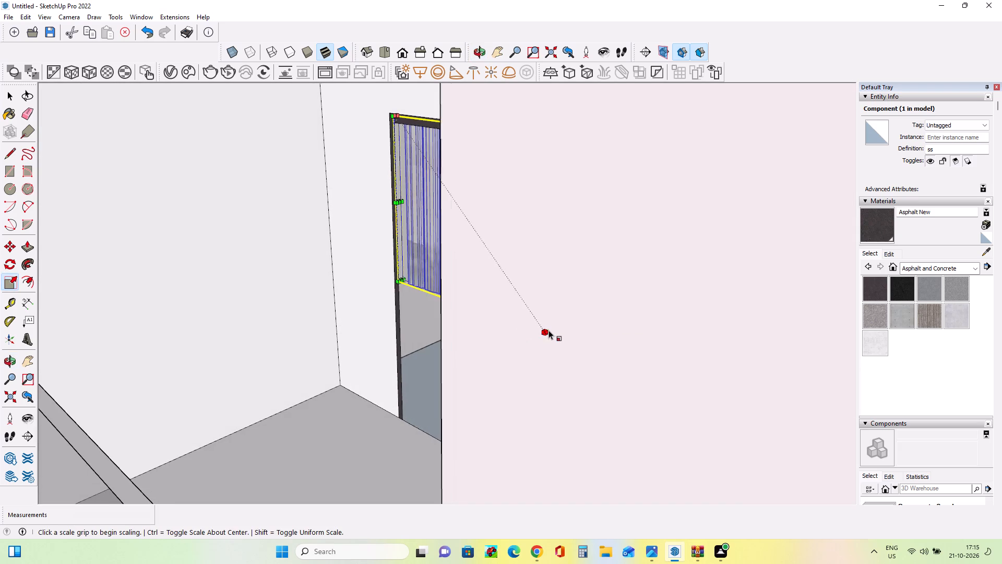
pyautogui.moveTo(410, 357); pyautogui.dragTo(408, 374, button='middle')
pyautogui.moveTo(450, 373); pyautogui.dragTo(571, 311, button='middle')
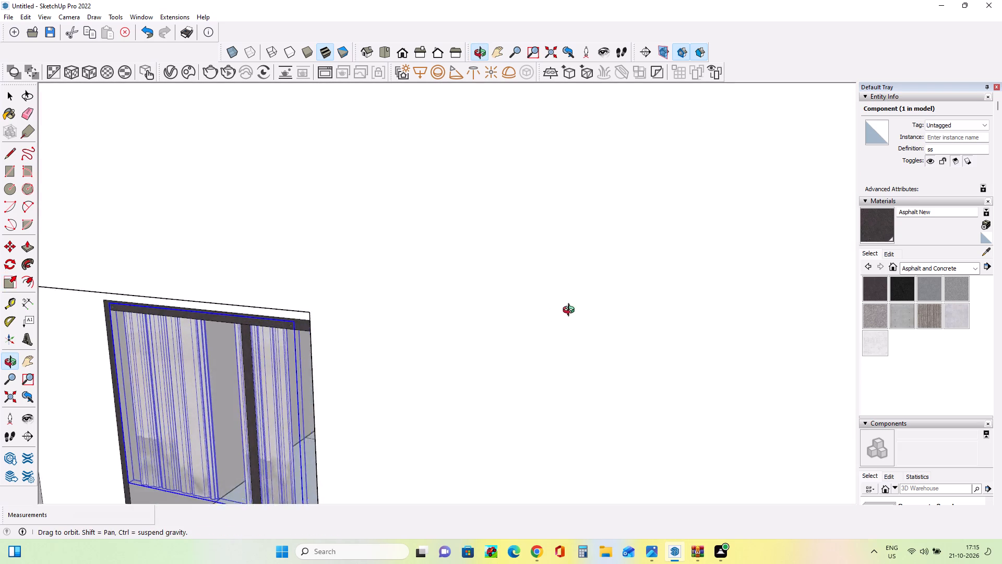
pyautogui.moveTo(571, 311); pyautogui.dragTo(590, 318, button='middle')
pyautogui.scroll(-12, 591, 320)
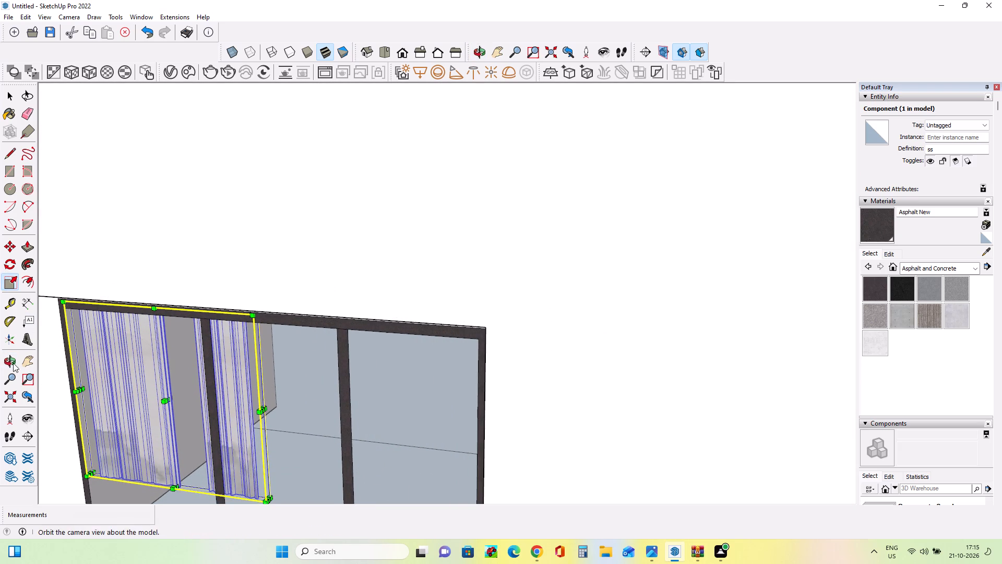
pyautogui.click(27, 361)
pyautogui.moveTo(297, 301); pyautogui.dragTo(464, 137)
pyautogui.moveTo(400, 391); pyautogui.dragTo(428, 286)
pyautogui.moveTo(494, 356); pyautogui.dragTo(491, 363, button='middle')
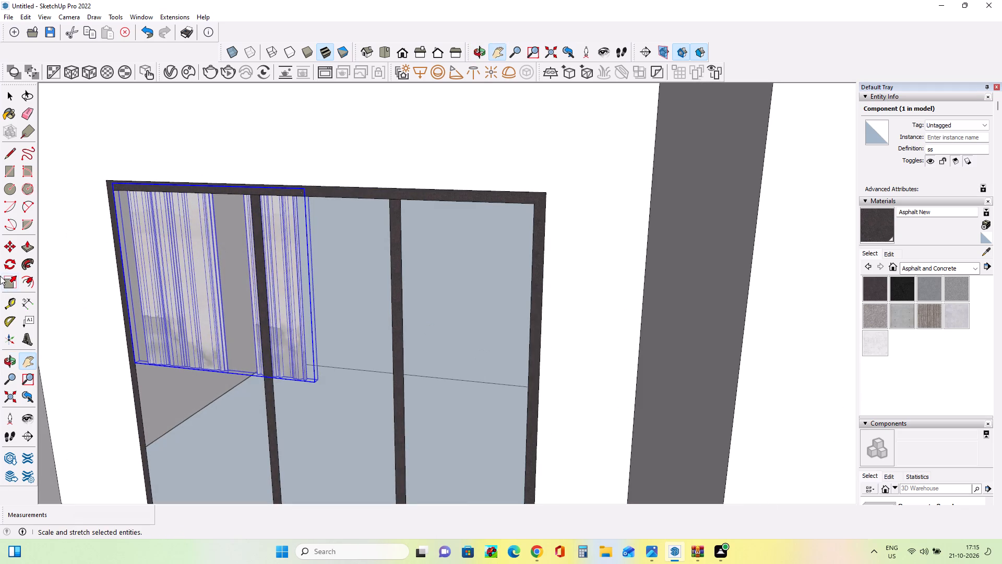
pyautogui.click(10, 278)
pyautogui.click(317, 382)
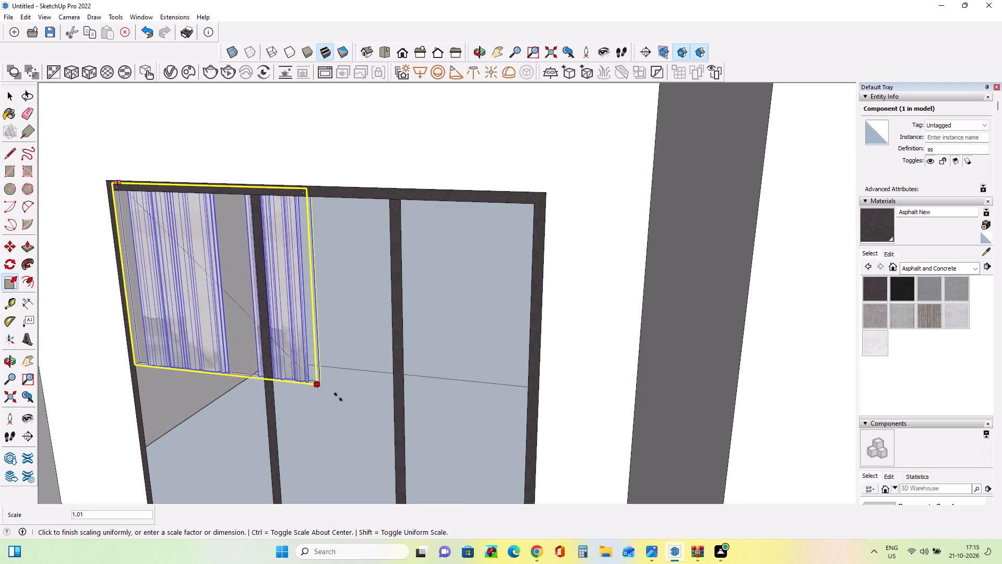
pyautogui.scroll(-10, 425, 432)
pyautogui.moveTo(425, 432); pyautogui.dragTo(476, 452, button='middle')
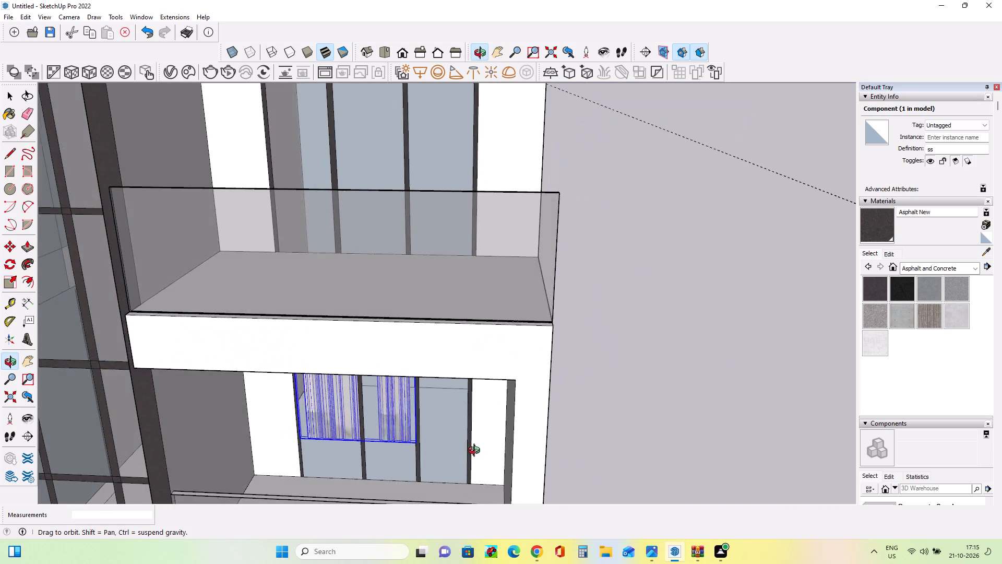
pyautogui.moveTo(476, 452); pyautogui.dragTo(498, 454, button='middle')
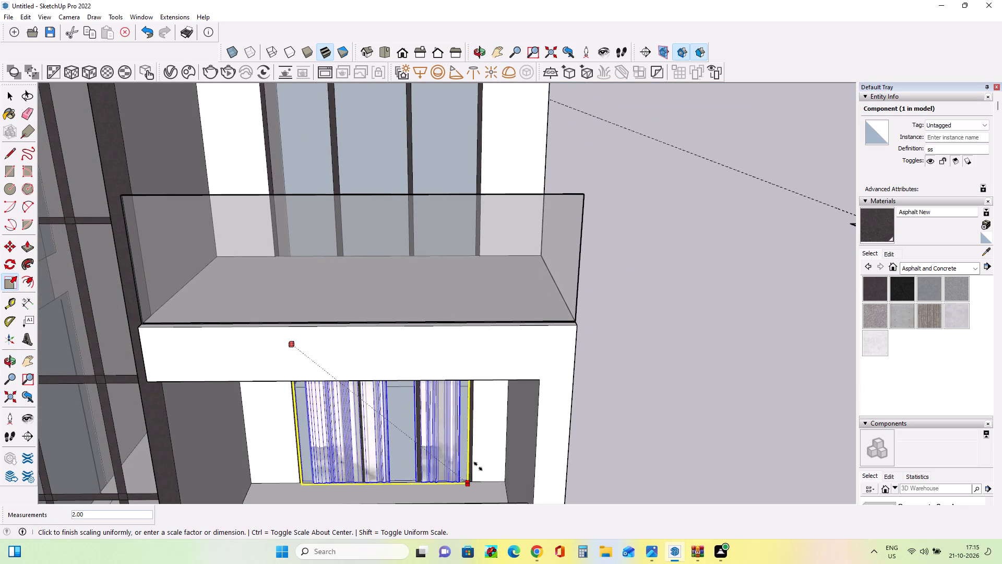
pyautogui.click(478, 466)
# Stretch the curtain's right side along the red axis to the outer edge of the window's right frame.
pyautogui.moveTo(443, 471); pyautogui.dragTo(459, 361, button='middle')
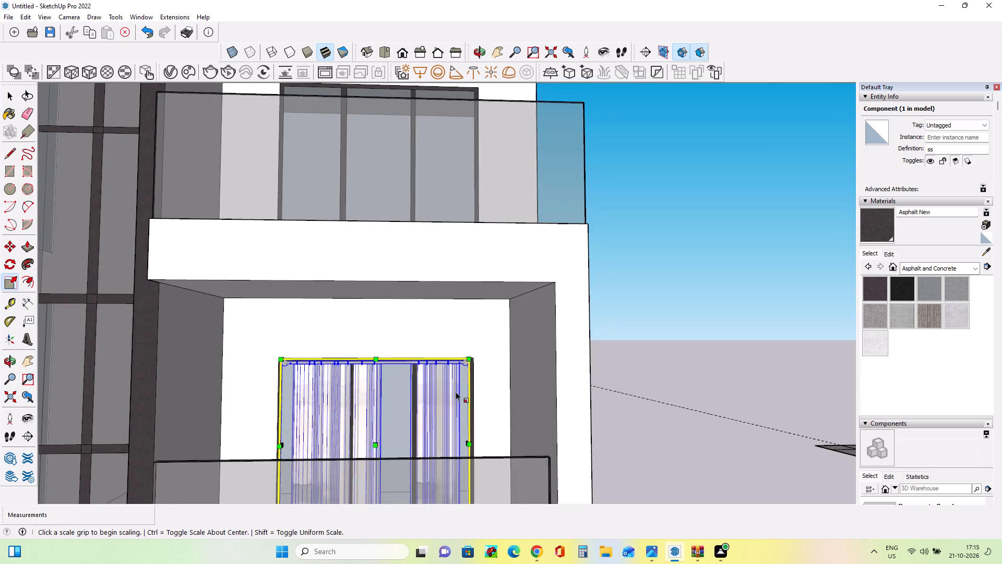
pyautogui.scroll(3, 455, 395)
pyautogui.moveTo(468, 432); pyautogui.dragTo(512, 439, button='middle')
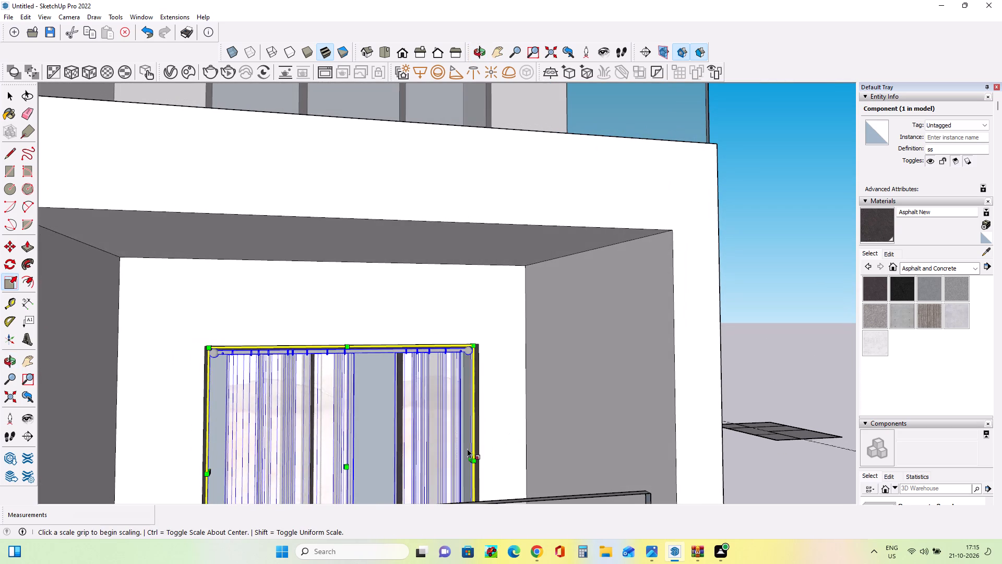
pyautogui.scroll(3, 470, 450)
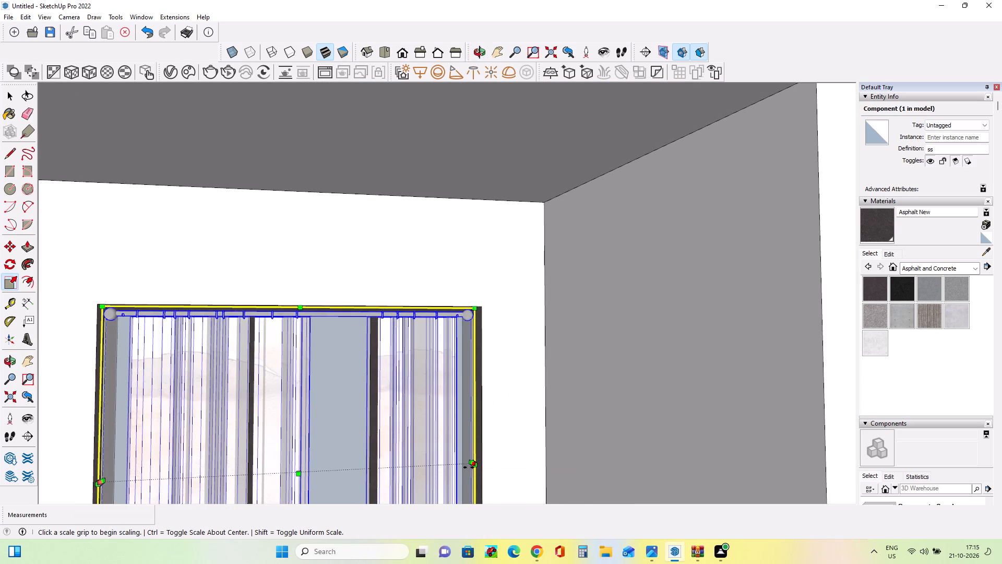
pyautogui.click(469, 467)
pyautogui.click(483, 463)
# Stretch the curtain's left side along the red axis by about 1.01 to the window's left frame, and deselect it.
pyautogui.middleClick(331, 414)
pyautogui.scroll(-3, 331, 414)
pyautogui.moveTo(355, 431); pyautogui.dragTo(273, 441, button='middle')
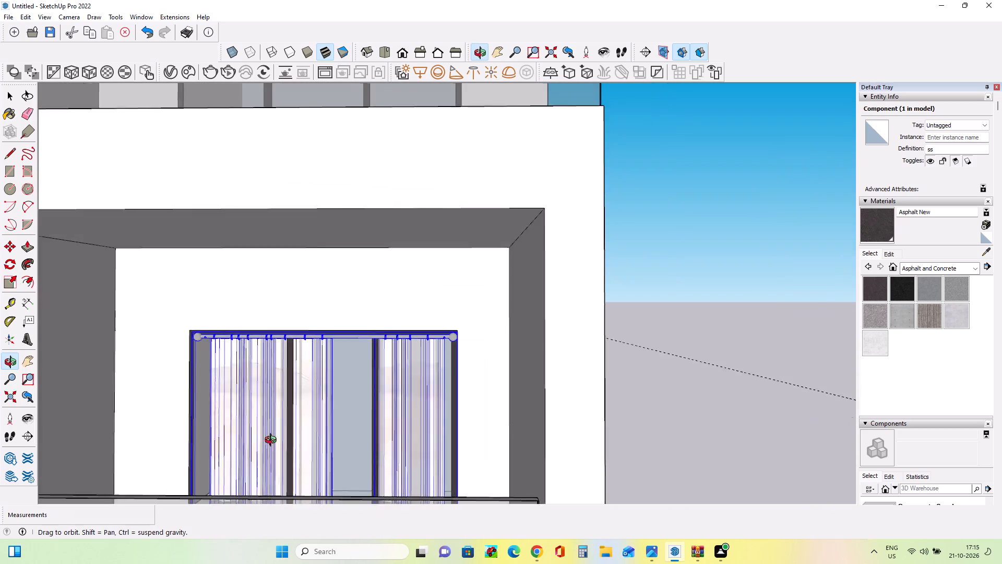
pyautogui.moveTo(273, 441); pyautogui.dragTo(273, 442, button='middle')
pyautogui.scroll(6, 195, 440)
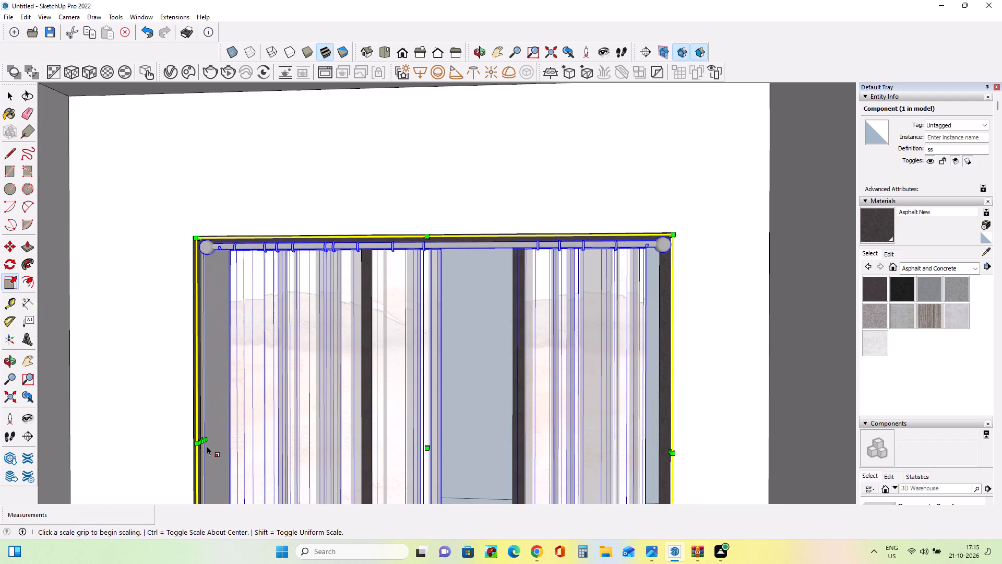
pyautogui.scroll(3, 204, 440)
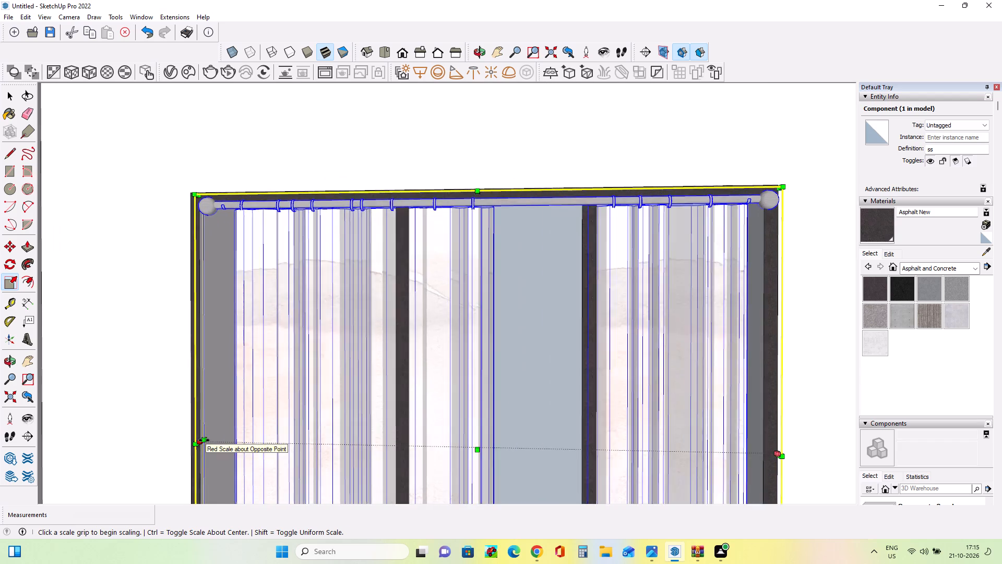
pyautogui.scroll(2, 204, 440)
pyautogui.click(203, 443)
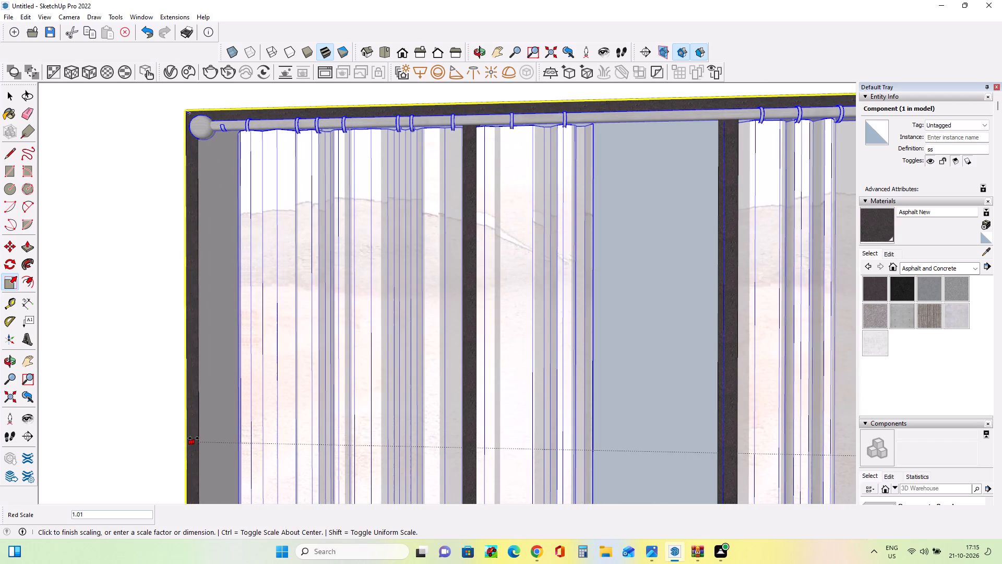
pyautogui.click(194, 438)
pyautogui.scroll(-12, 194, 438)
pyautogui.moveTo(262, 422); pyautogui.dragTo(299, 396, button='middle')
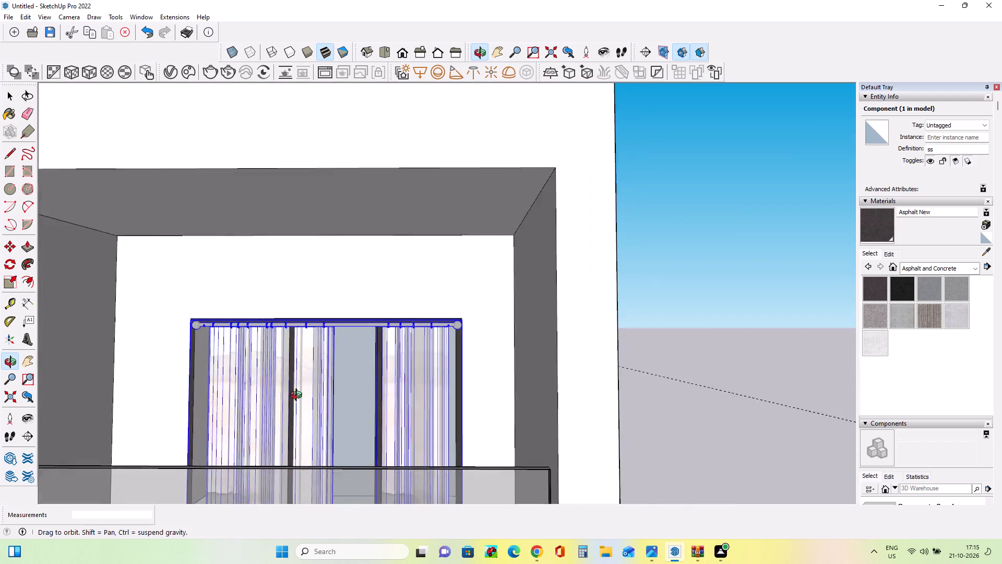
pyautogui.moveTo(299, 396); pyautogui.dragTo(436, 417, button='middle')
pyautogui.scroll(3, 367, 426)
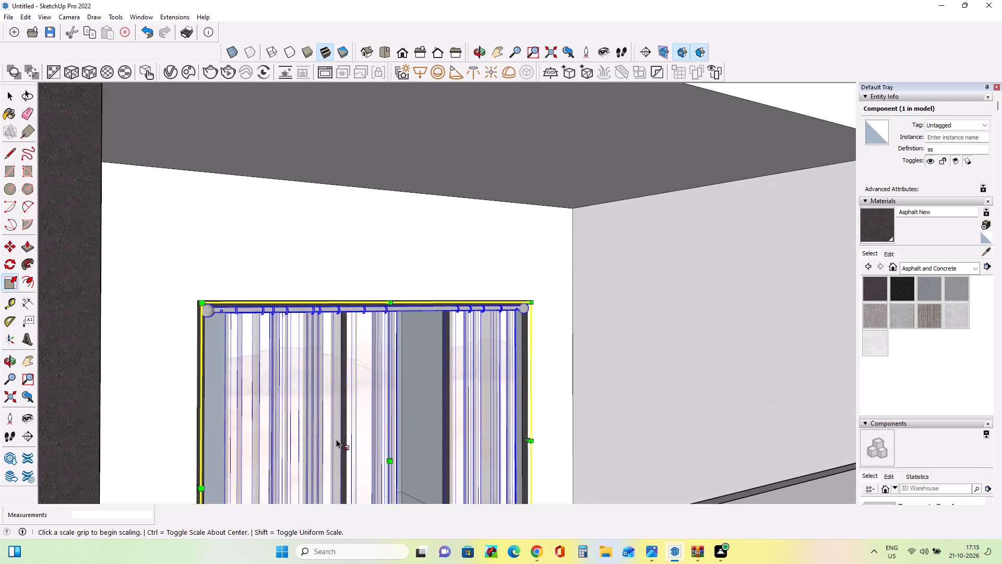
pyautogui.click(333, 440)
pyautogui.press('Escape')
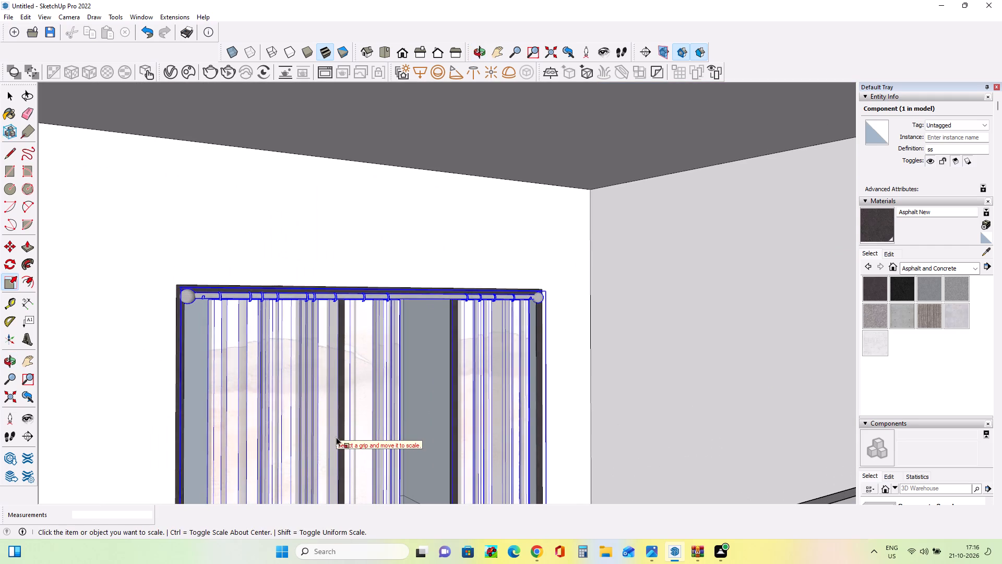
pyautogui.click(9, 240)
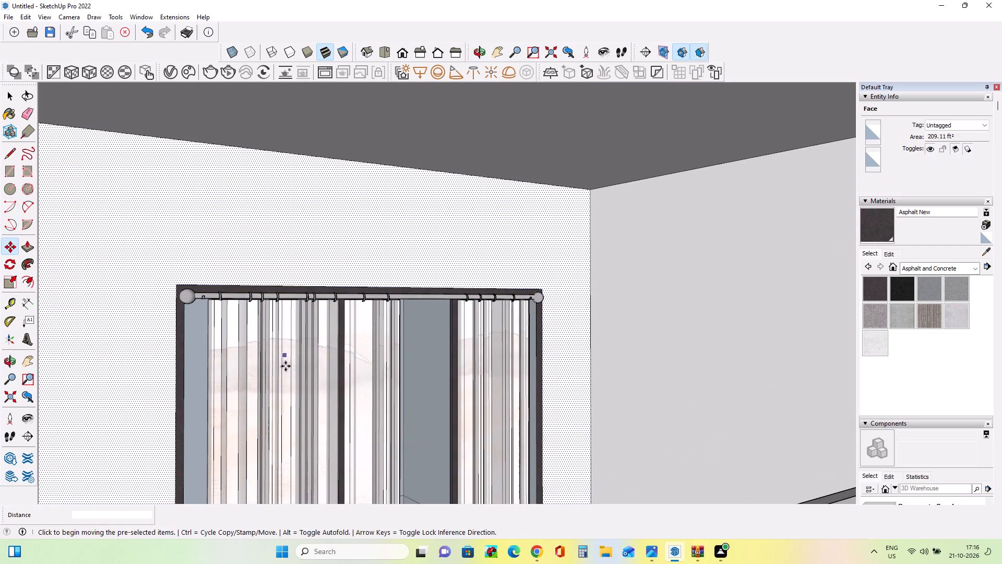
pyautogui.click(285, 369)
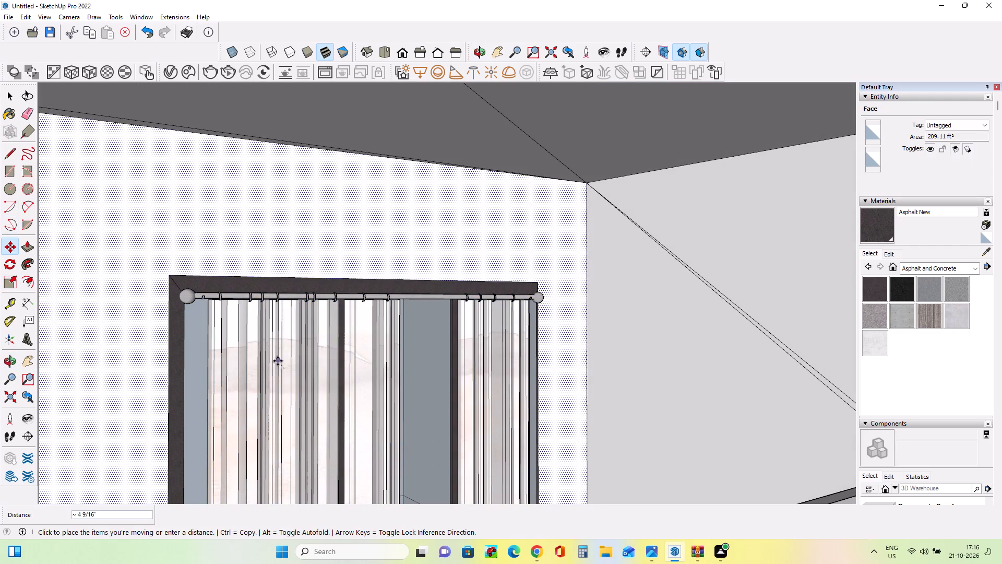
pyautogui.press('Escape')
# Examine the fitted curtain up close and review the whole front facade beside the reference image.
pyautogui.moveTo(282, 377); pyautogui.dragTo(310, 398, button='middle')
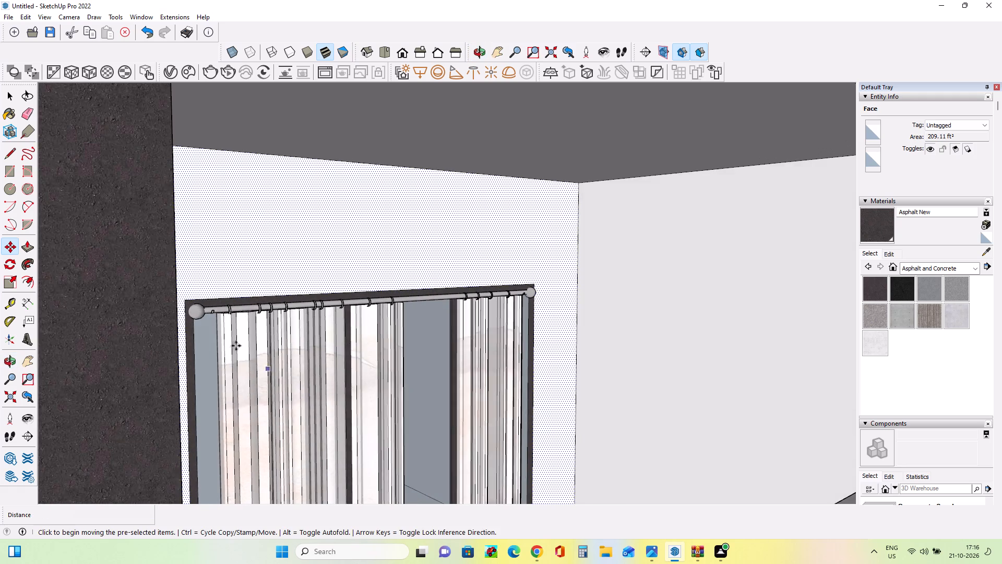
pyautogui.scroll(4, 235, 345)
pyautogui.moveTo(222, 372); pyautogui.dragTo(212, 419, button='middle')
pyautogui.scroll(3, 163, 342)
pyautogui.moveTo(200, 352); pyautogui.dragTo(163, 355, button='middle')
pyautogui.scroll(-4, 150, 321)
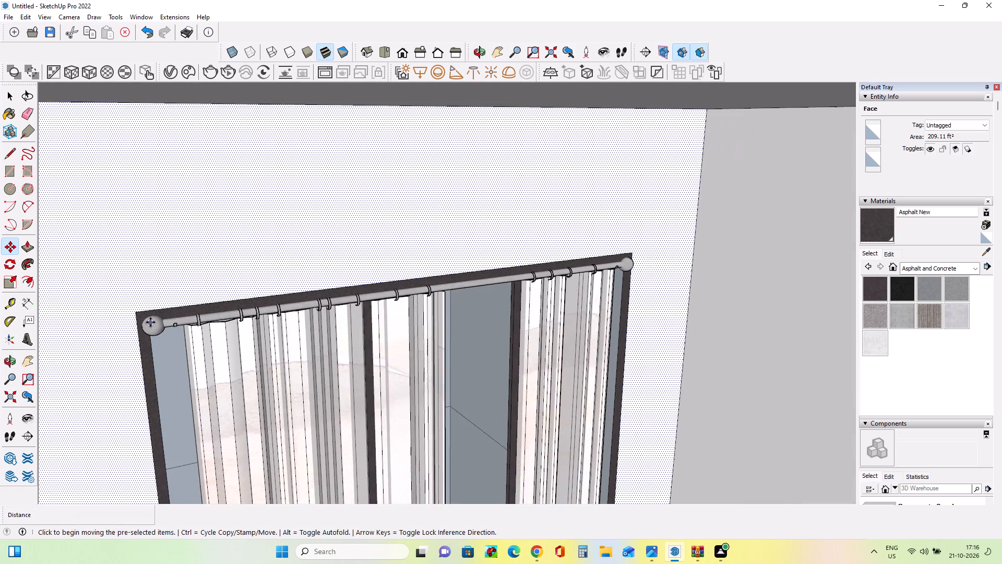
pyautogui.scroll(-17, 150, 322)
pyautogui.moveTo(288, 393); pyautogui.dragTo(256, 392, button='middle')
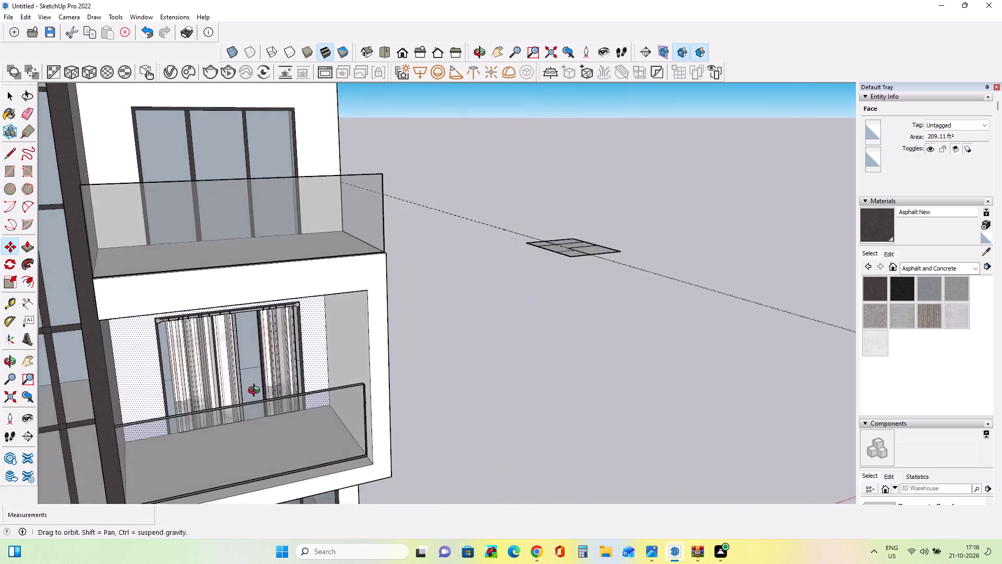
pyautogui.moveTo(256, 392); pyautogui.dragTo(153, 345, button='middle')
pyautogui.scroll(-3, 188, 342)
pyautogui.moveTo(329, 374); pyautogui.dragTo(336, 388, button='middle')
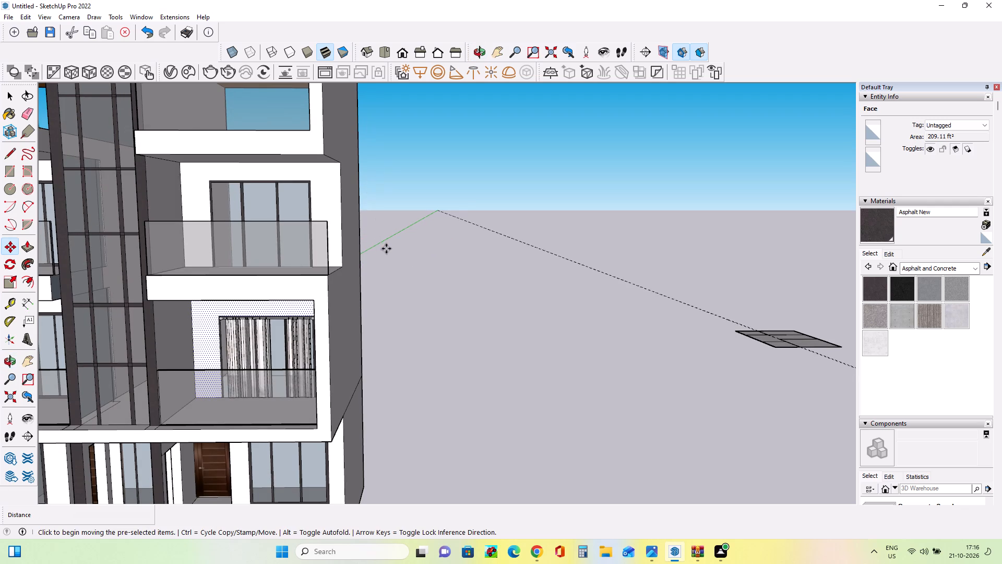
pyautogui.moveTo(400, 283); pyautogui.dragTo(441, 301, button='middle')
pyautogui.moveTo(275, 226); pyautogui.dragTo(288, 264, button='middle')
pyautogui.scroll(-4, 301, 279)
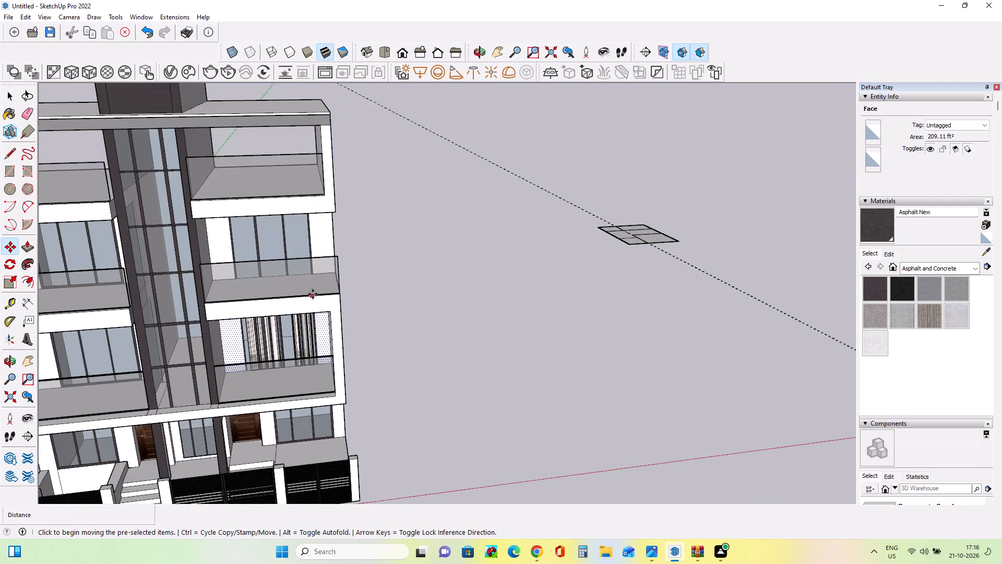
pyautogui.scroll(-3, 315, 295)
pyautogui.moveTo(371, 294); pyautogui.dragTo(391, 251, button='middle')
pyautogui.scroll(-4, 389, 251)
pyautogui.scroll(4, 302, 208)
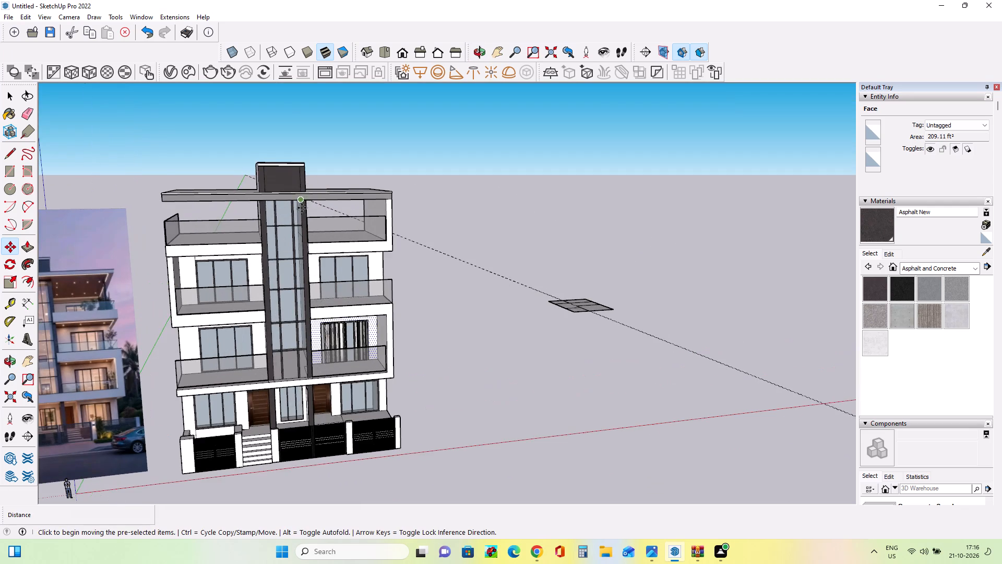
pyautogui.moveTo(403, 303); pyautogui.dragTo(380, 305, button='middle')
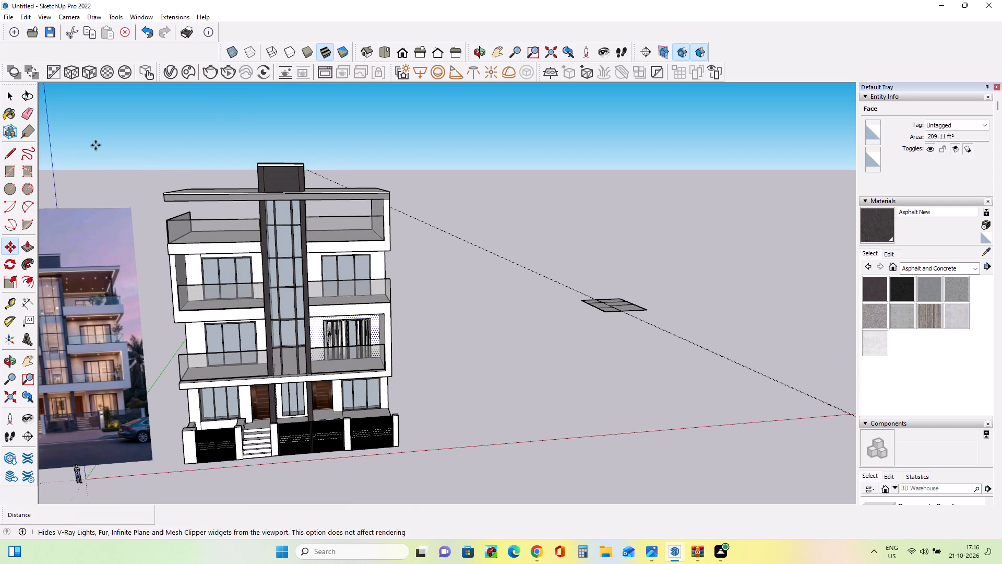
pyautogui.moveTo(220, 276); pyautogui.dragTo(174, 268, button='middle')
pyautogui.moveTo(174, 268); pyautogui.dragTo(209, 283, button='middle')
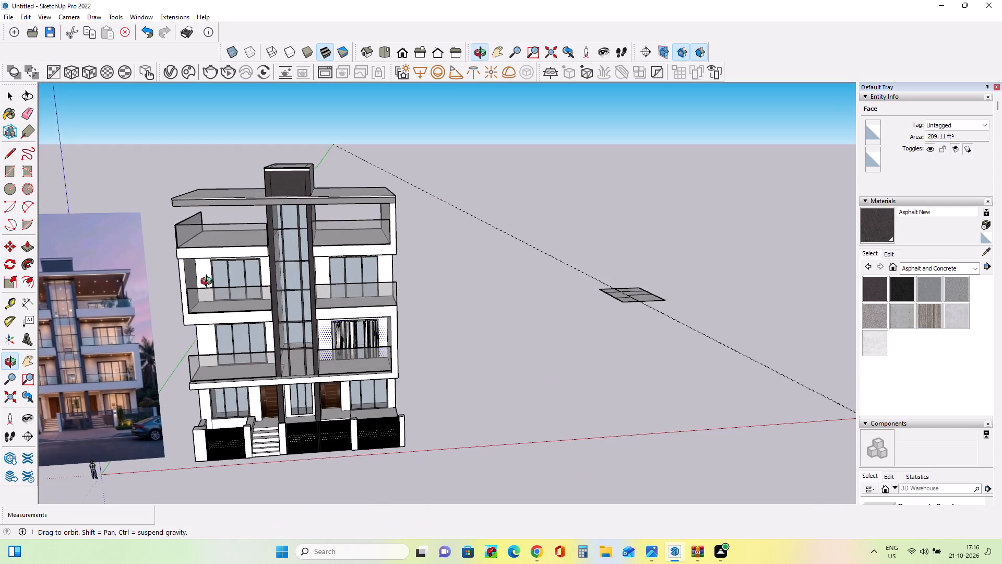
pyautogui.moveTo(209, 283); pyautogui.dragTo(206, 257, button='middle')
# Import the "ss" curtain model from the Downloads folder again.
pyautogui.click(6, 19)
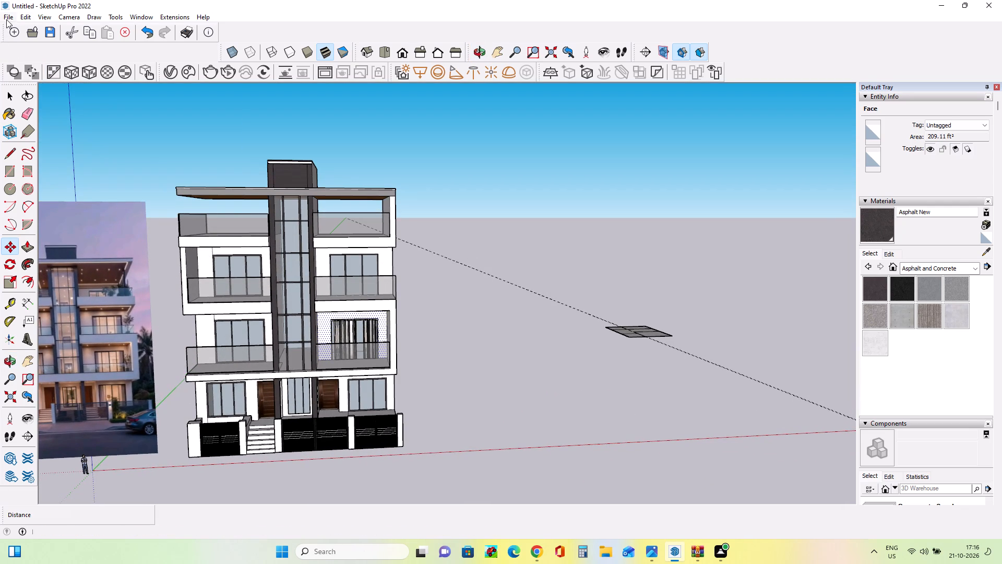
pyautogui.click(59, 199)
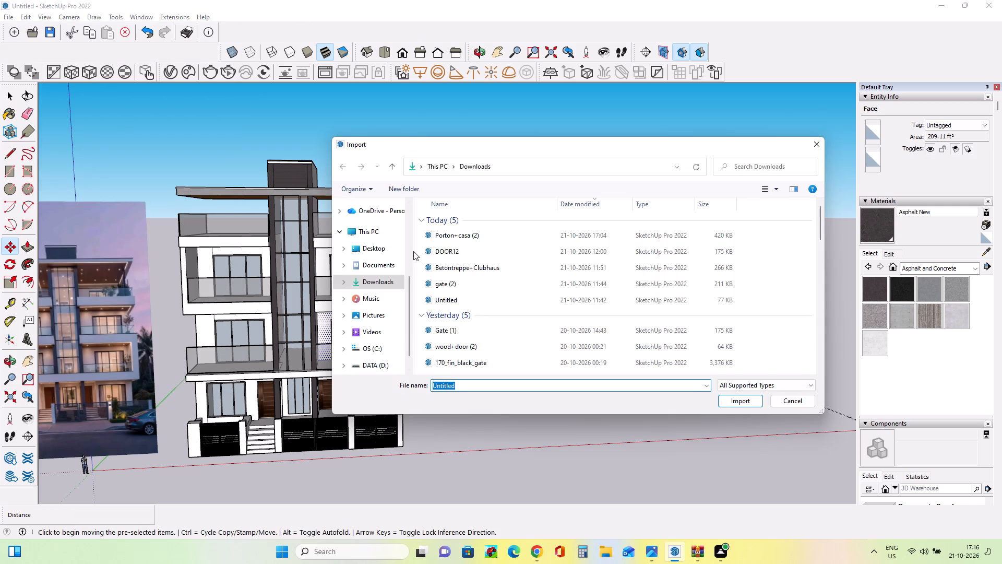
pyautogui.scroll(-3, 471, 338)
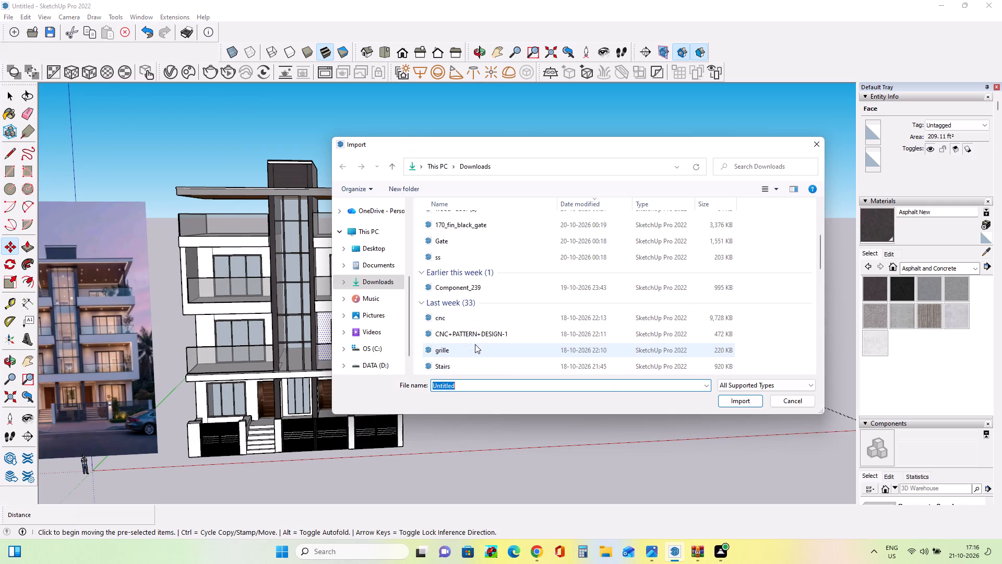
pyautogui.click(480, 258)
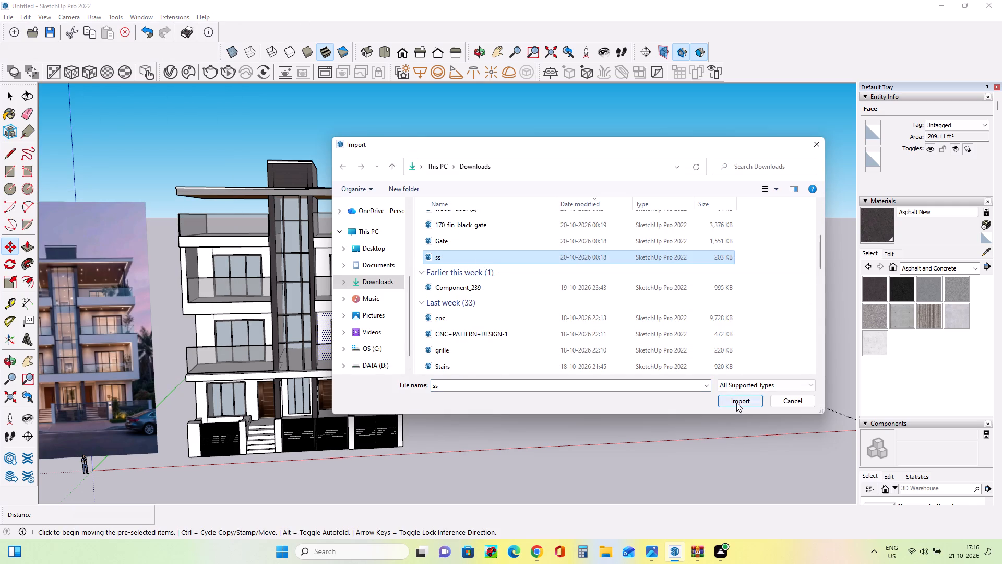
pyautogui.click(736, 403)
# Place the imported curtain against the right-hand balcony window one floor above the already curtained window.
pyautogui.scroll(6, 329, 268)
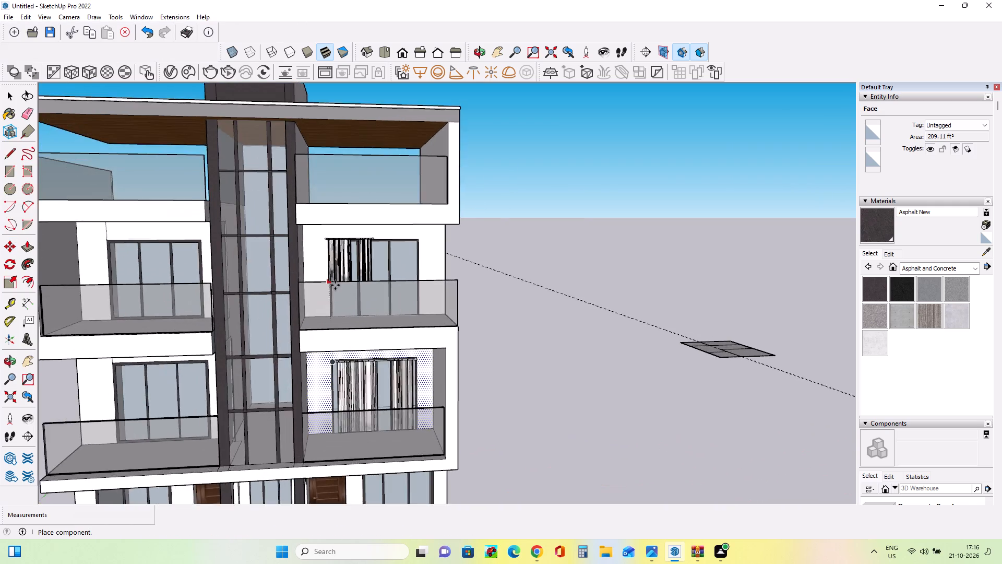
pyautogui.scroll(2, 335, 285)
pyautogui.moveTo(338, 298); pyautogui.dragTo(265, 352, button='middle')
pyautogui.scroll(4, 332, 282)
pyautogui.moveTo(335, 288); pyautogui.dragTo(338, 243, button='middle')
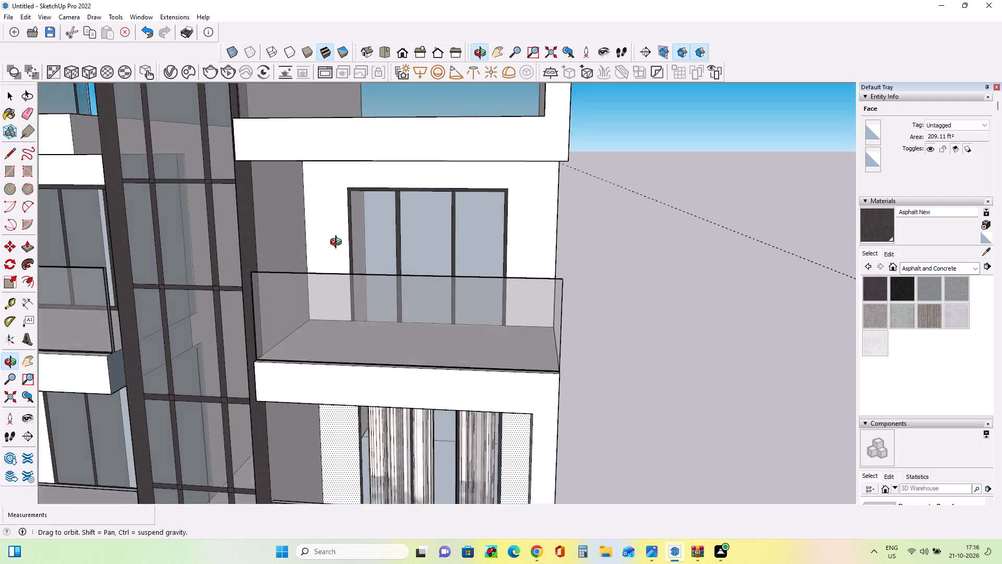
pyautogui.moveTo(338, 243); pyautogui.dragTo(342, 229, button='middle')
pyautogui.scroll(3, 350, 222)
pyautogui.scroll(3, 336, 275)
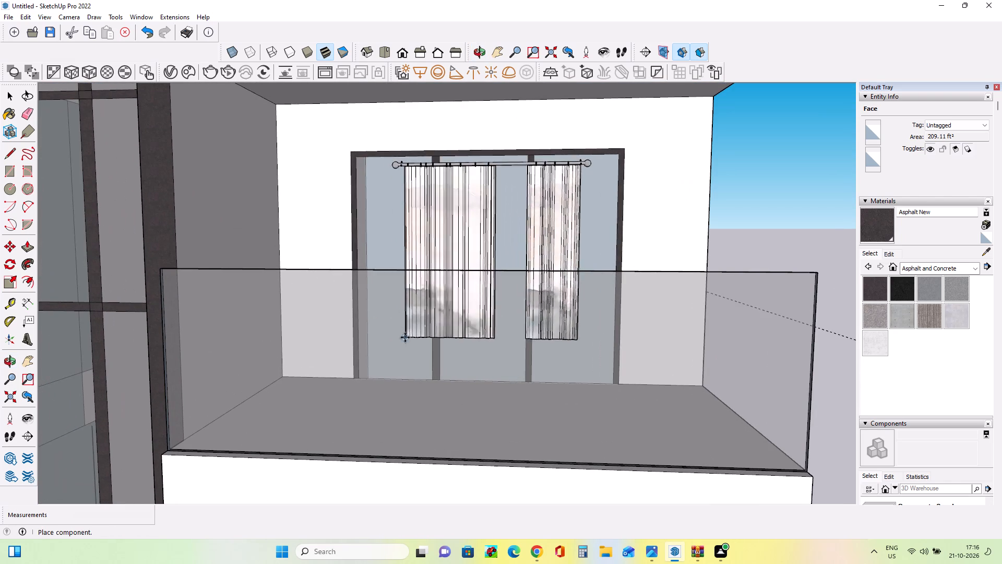
pyautogui.moveTo(392, 335); pyautogui.dragTo(131, 345, button='middle')
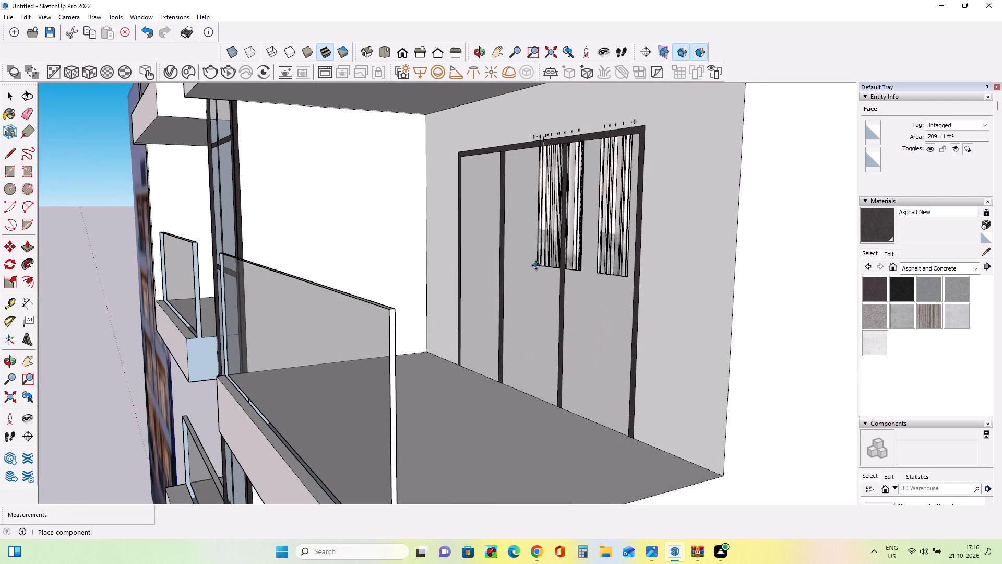
pyautogui.click(539, 277)
# Move the new curtain a few inches so it sits within the upper corner of the window frame.
pyautogui.scroll(4, 576, 240)
pyautogui.moveTo(576, 267); pyautogui.dragTo(581, 296, button='middle')
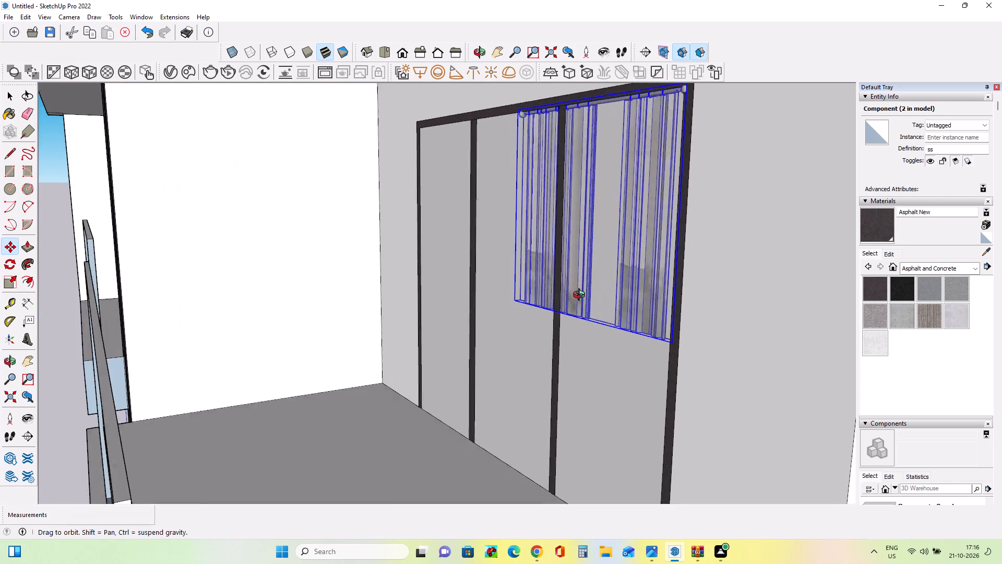
pyautogui.moveTo(581, 296); pyautogui.dragTo(577, 279, button='middle')
pyautogui.scroll(4, 591, 143)
pyautogui.moveTo(571, 184); pyautogui.dragTo(562, 200, button='middle')
pyautogui.click(576, 104)
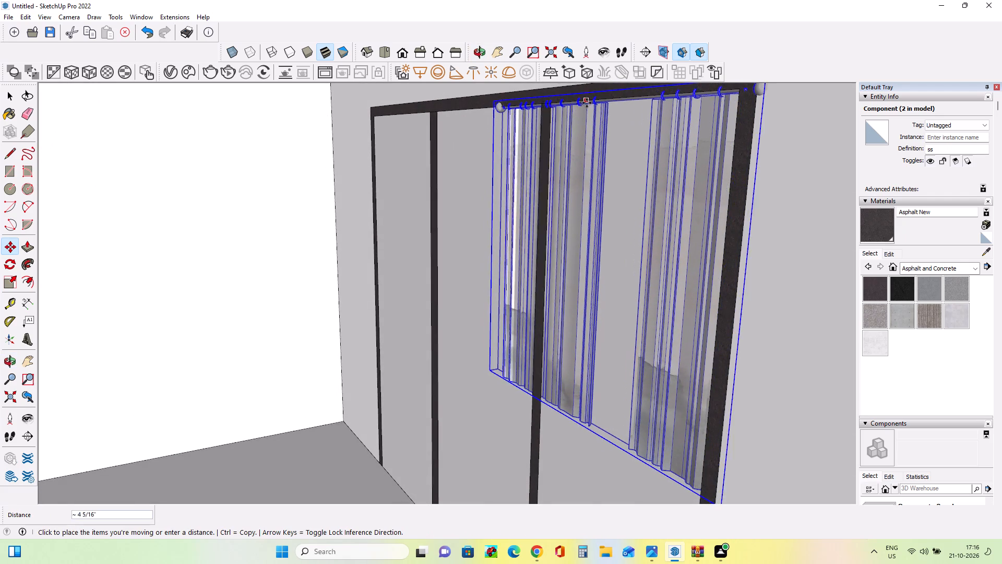
pyautogui.click(579, 108)
# Scale the curtain along red and blue from its lower-left corner by about 2.08 and 1.96 to fill the window.
pyautogui.moveTo(549, 207); pyautogui.dragTo(616, 184, button='middle')
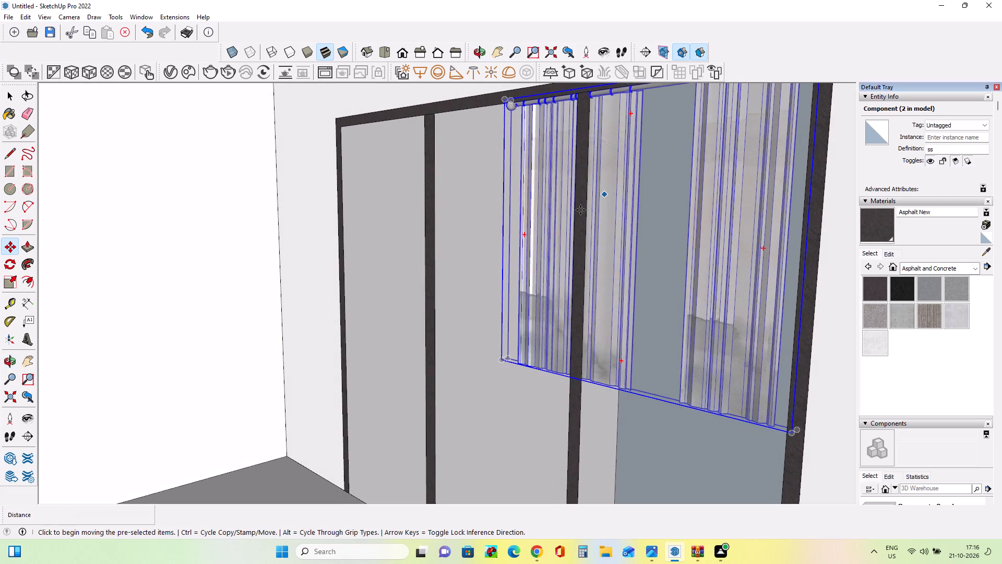
pyautogui.scroll(-2, 517, 331)
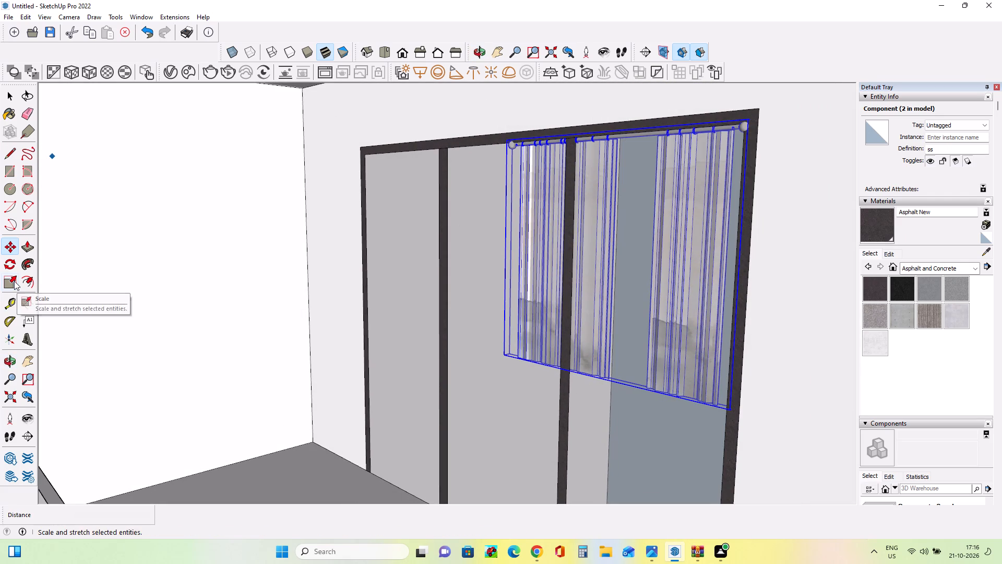
pyautogui.click(14, 281)
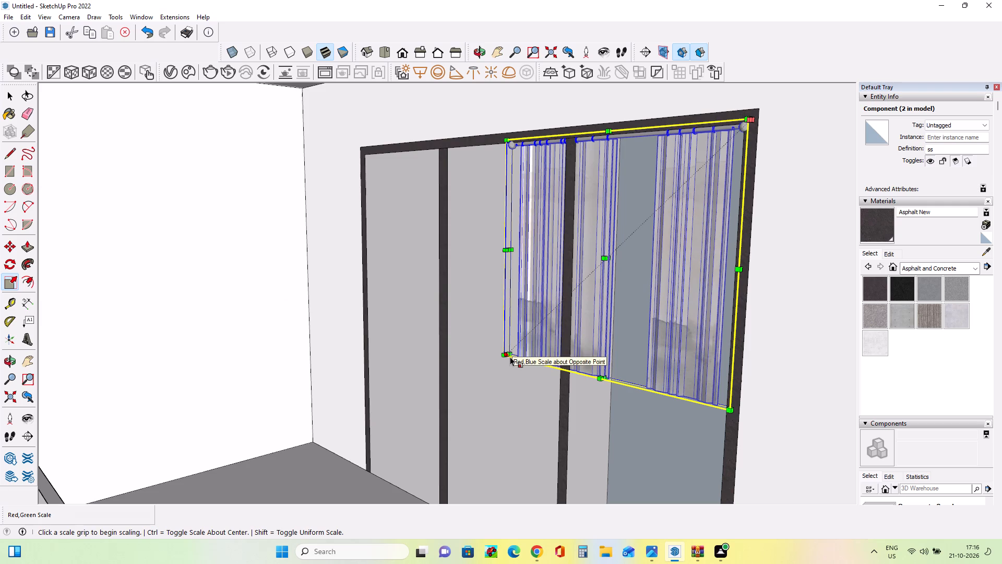
pyautogui.click(510, 357)
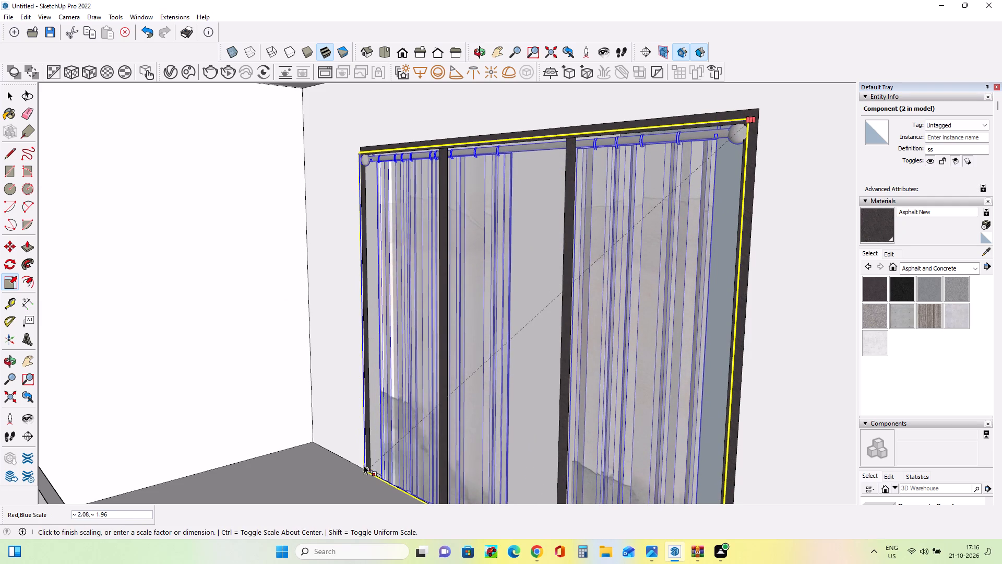
pyautogui.click(361, 465)
# Copy the fitted curtain about 36' 11 9/16" across the facade onto the left-hand balcony window of the same floor.
pyautogui.moveTo(583, 372); pyautogui.dragTo(553, 375, button='middle')
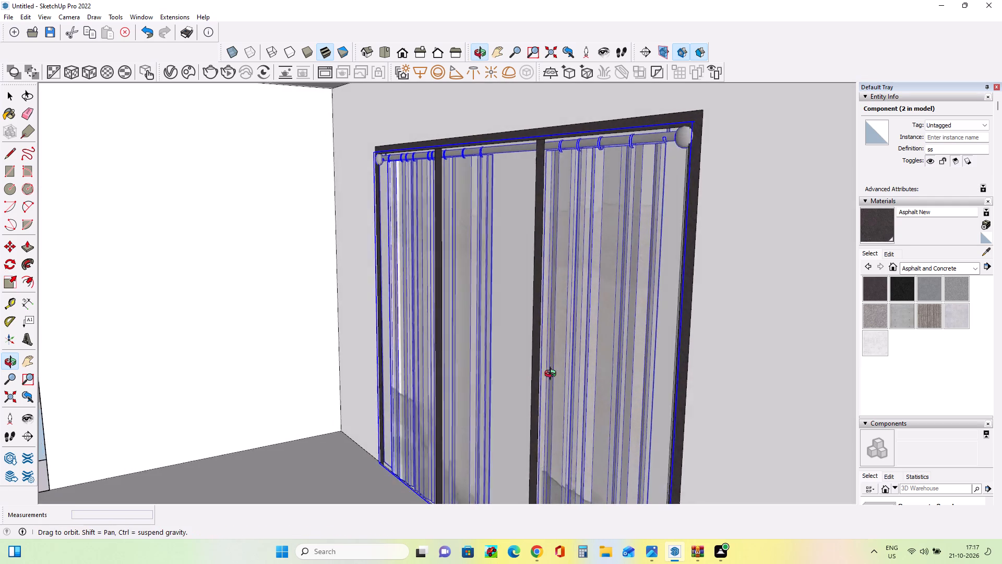
pyautogui.moveTo(553, 375); pyautogui.dragTo(586, 387, button='middle')
pyautogui.scroll(-8, 576, 383)
pyautogui.moveTo(563, 363); pyautogui.dragTo(693, 322, button='middle')
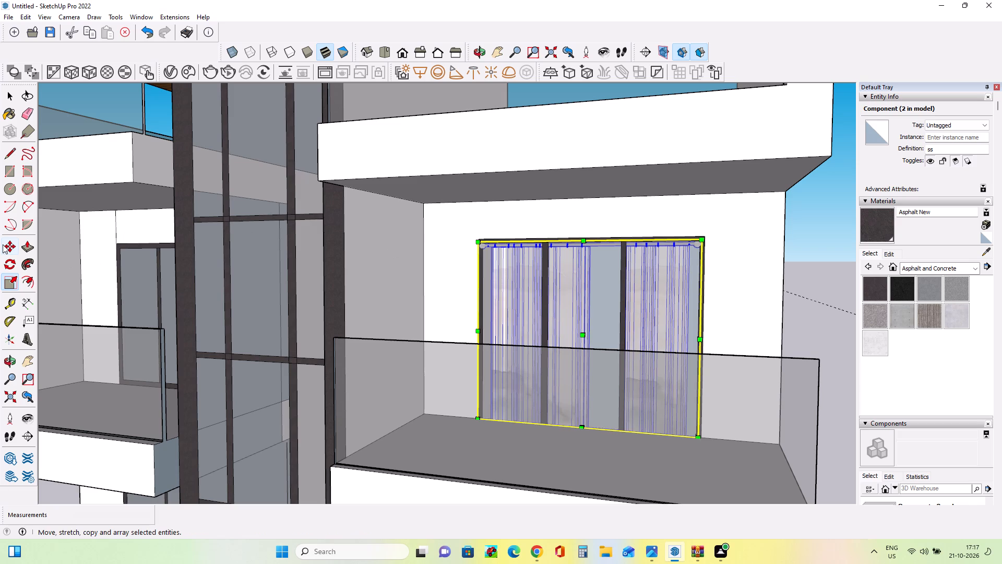
pyautogui.click(3, 244)
pyautogui.click(491, 250)
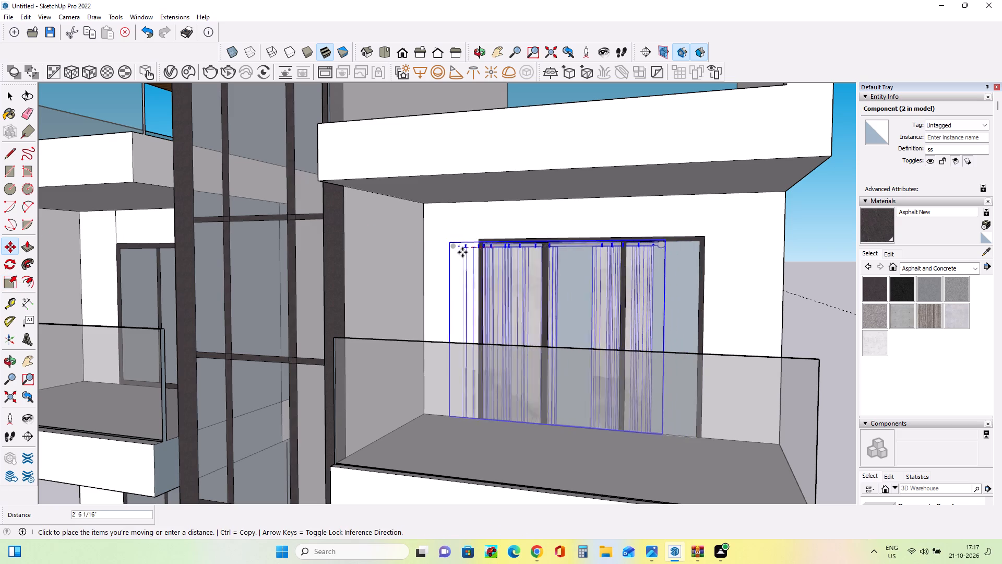
pyautogui.scroll(-4, 494, 286)
pyautogui.moveTo(279, 292); pyautogui.dragTo(522, 293, button='middle')
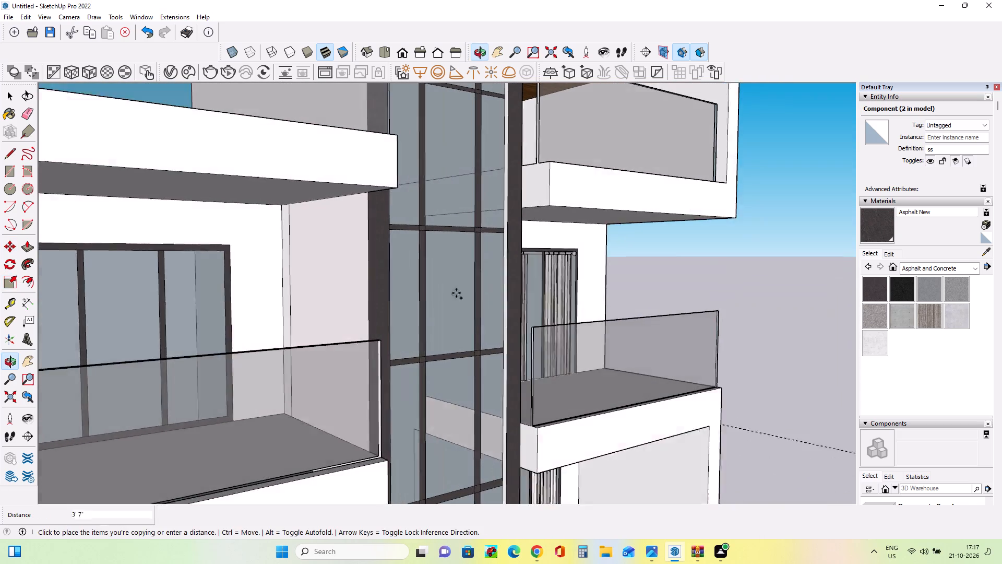
pyautogui.moveTo(94, 271); pyautogui.dragTo(148, 288, button='middle')
pyautogui.scroll(-9, 164, 281)
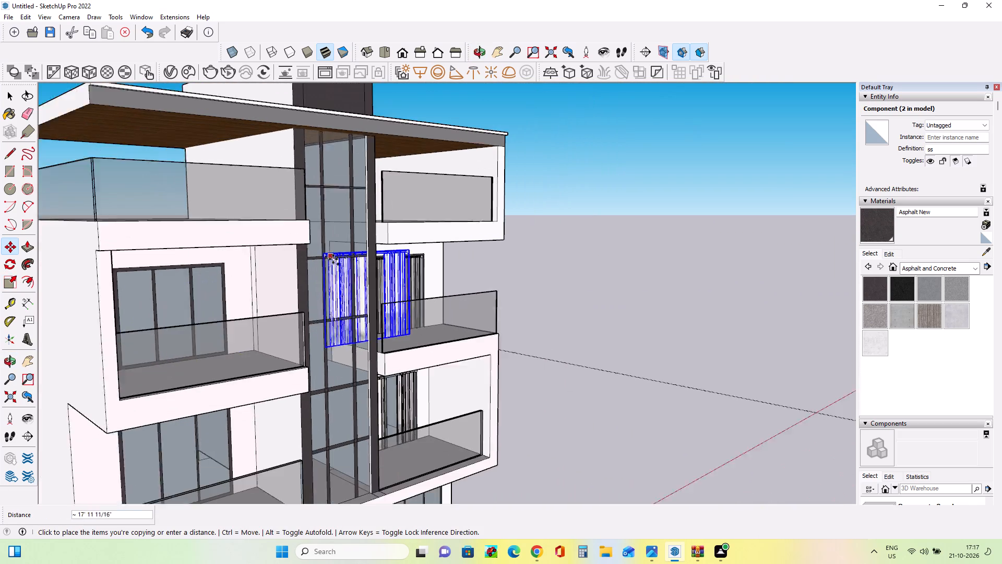
pyautogui.moveTo(146, 294); pyautogui.dragTo(0, 295, button='middle')
pyautogui.scroll(11, 185, 257)
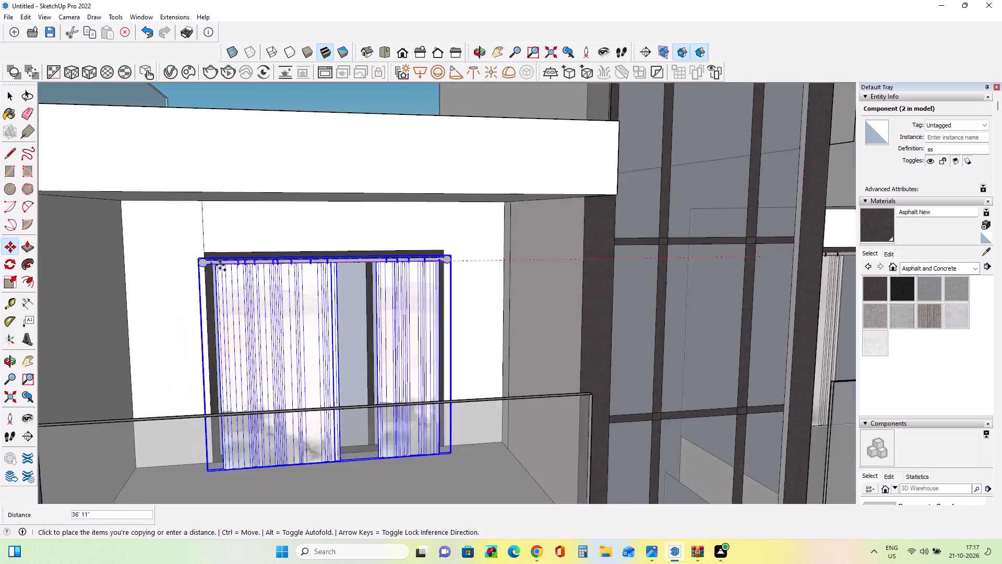
pyautogui.scroll(1, 220, 265)
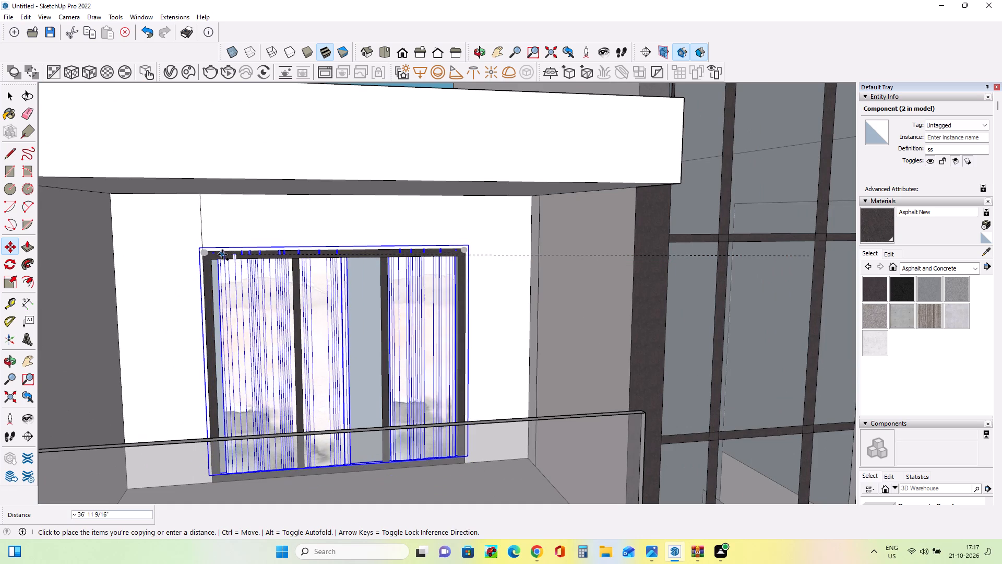
pyautogui.click(222, 255)
# Copy the curtain from the left-hand balcony window straight down to the left-hand balcony window one floor below, snapping to its frame corner.
pyautogui.moveTo(232, 266); pyautogui.dragTo(205, 278, button='middle')
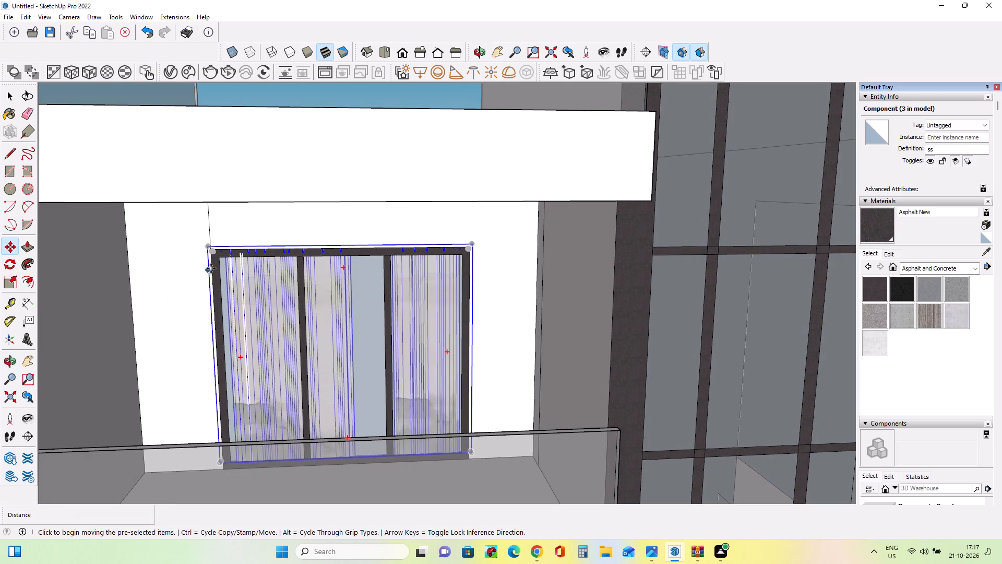
pyautogui.click(208, 248)
pyautogui.scroll(-2, 211, 273)
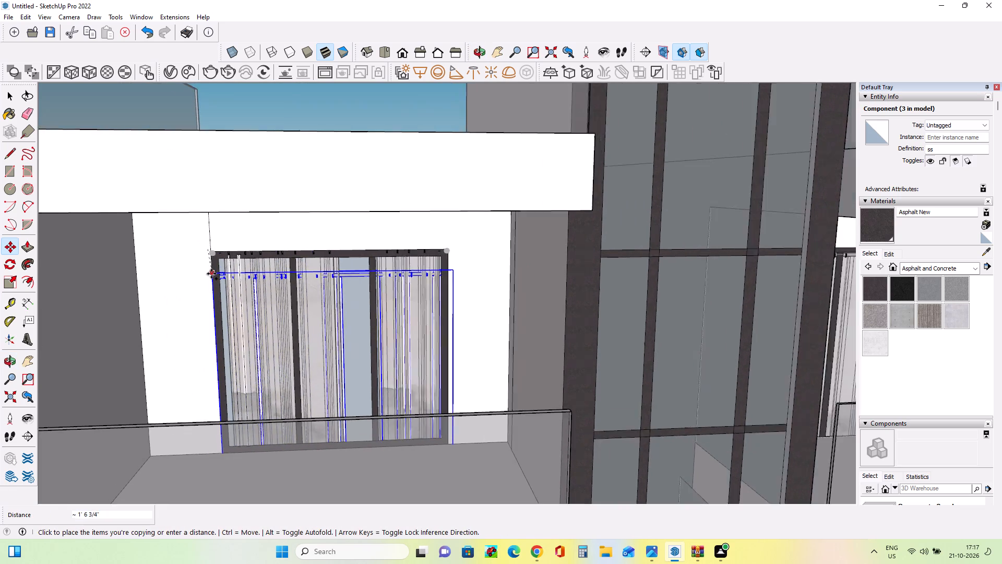
pyautogui.scroll(-13, 211, 274)
pyautogui.moveTo(229, 344); pyautogui.dragTo(342, 204, button='middle')
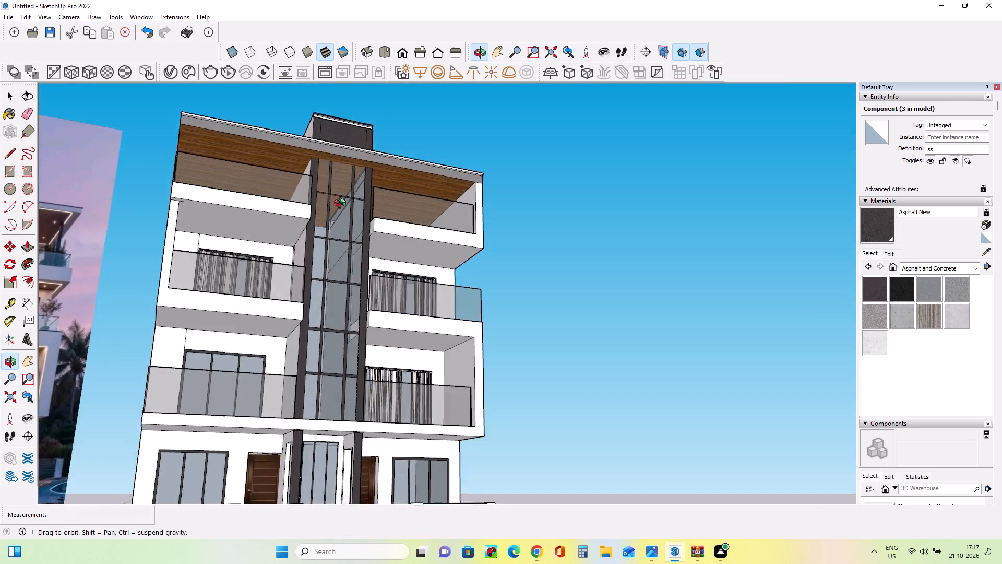
pyautogui.moveTo(342, 204); pyautogui.dragTo(344, 204, button='middle')
pyautogui.scroll(5, 217, 319)
pyautogui.moveTo(201, 336); pyautogui.dragTo(191, 386, button='middle')
pyautogui.scroll(4, 190, 380)
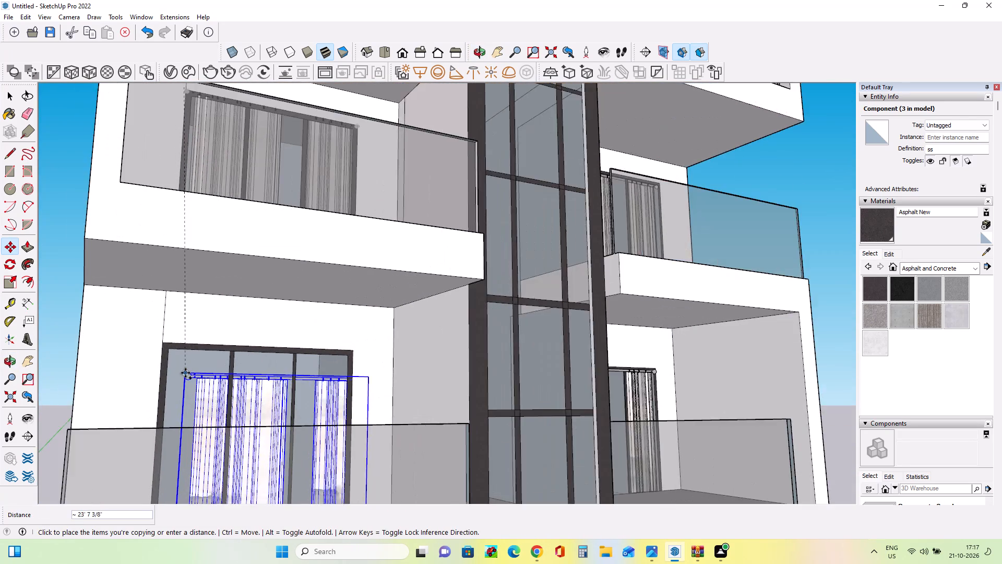
pyautogui.scroll(3, 185, 373)
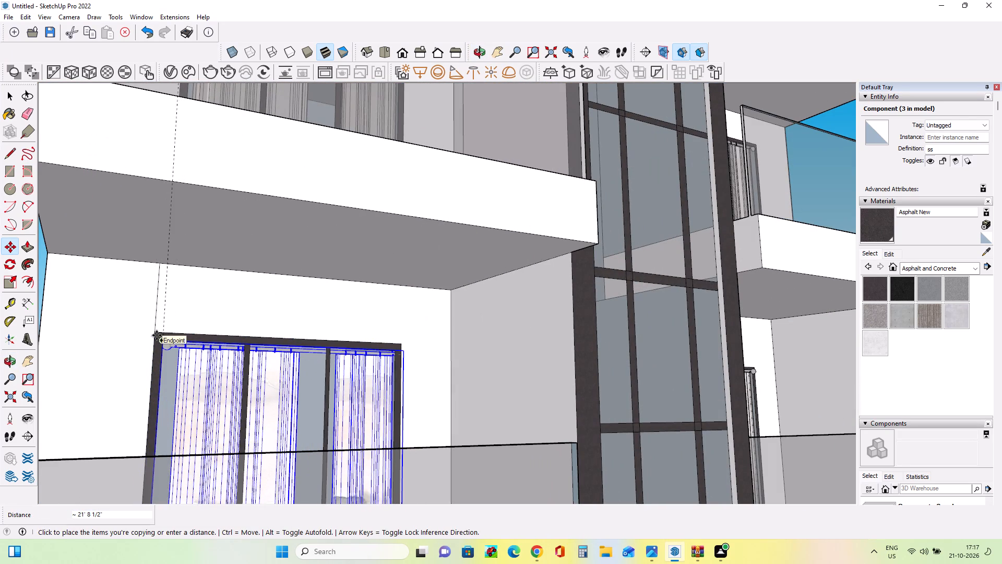
pyautogui.click(157, 335)
# Move the copied curtain a few inches sideways so it lines up within the window frame.
pyautogui.scroll(4, 257, 354)
pyautogui.moveTo(264, 357); pyautogui.dragTo(178, 362, button='middle')
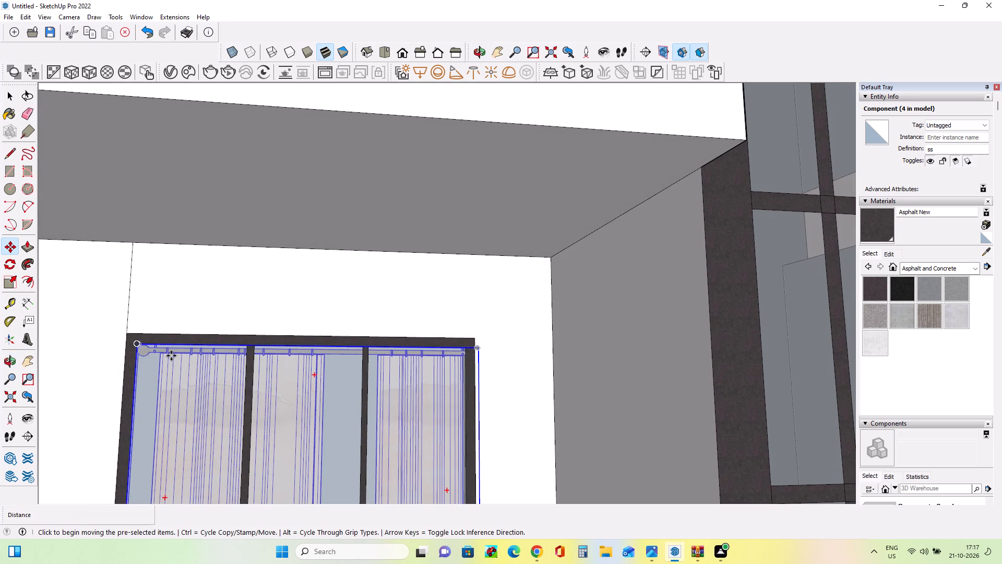
pyautogui.click(172, 354)
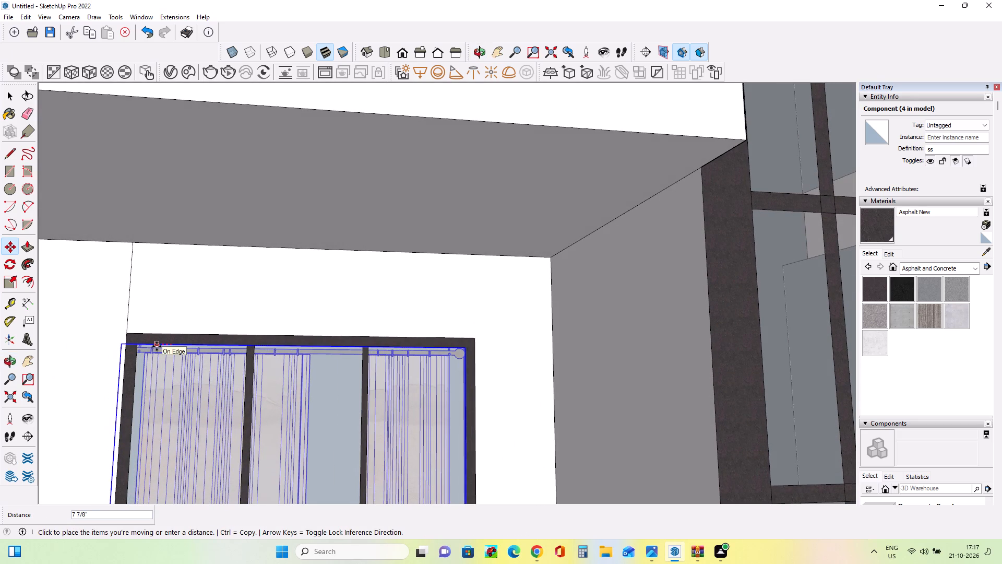
pyautogui.click(159, 347)
# Copy the curtain down about 20' 4" onto the left-hand ground-floor window, matching its upper corner.
pyautogui.scroll(-7, 365, 253)
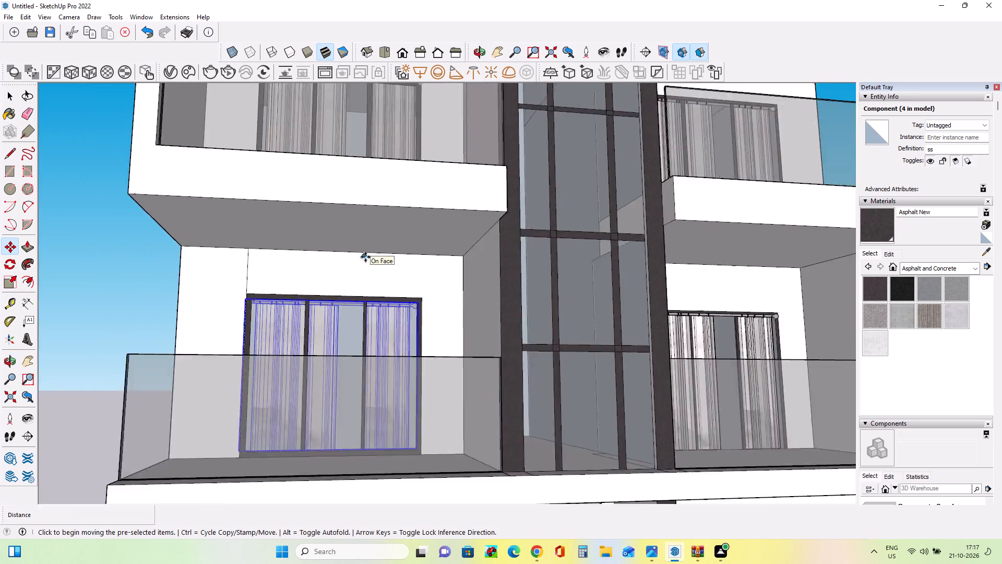
pyautogui.scroll(-6, 365, 257)
pyautogui.moveTo(391, 277); pyautogui.dragTo(388, 330, button='middle')
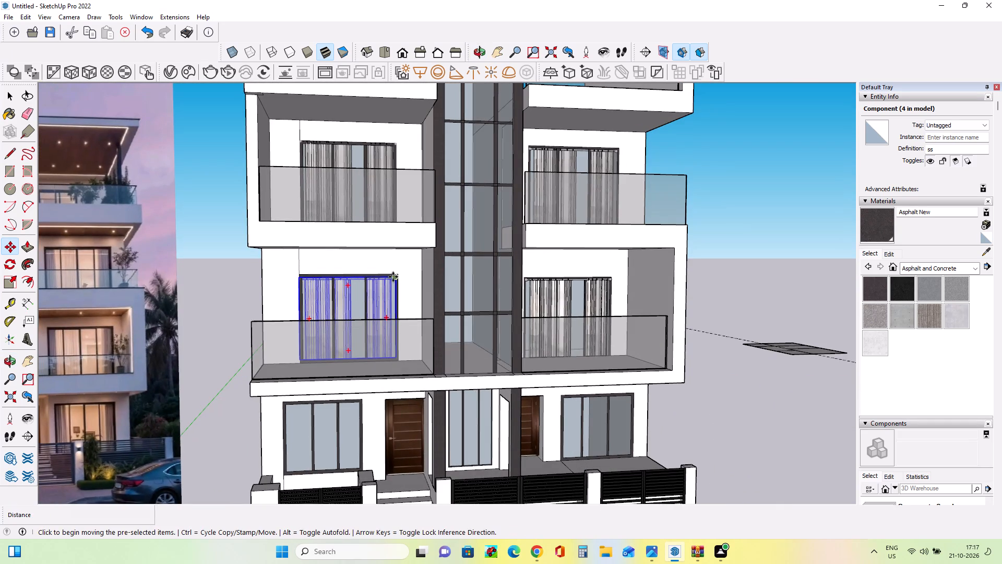
pyautogui.click(393, 277)
pyautogui.scroll(2, 360, 413)
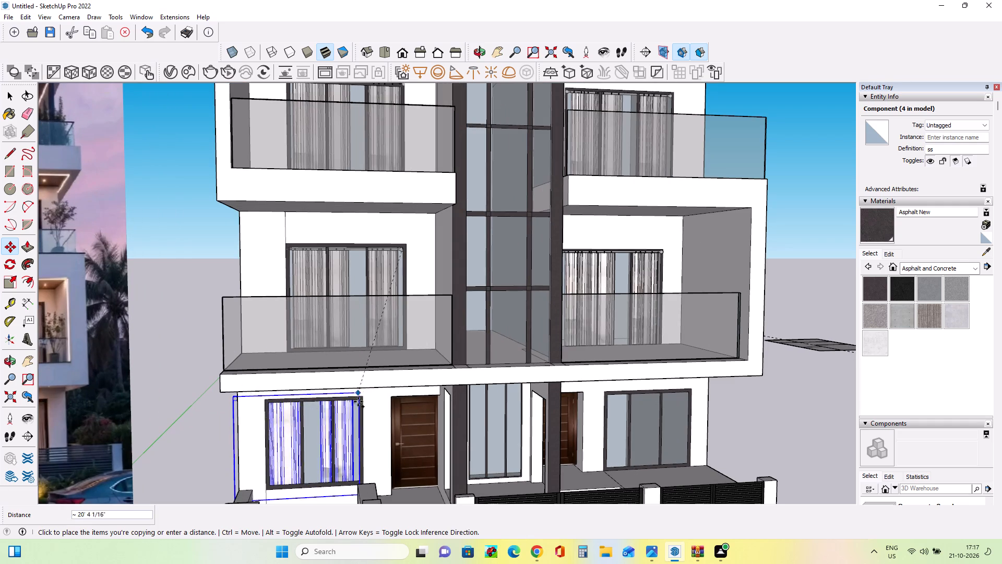
pyautogui.click(362, 402)
# Copy the ground-floor curtain about 46' 1 3/4" across the facade onto the right-hand ground-floor window.
pyautogui.scroll(1, 284, 421)
pyautogui.moveTo(284, 421); pyautogui.dragTo(379, 319, button='middle')
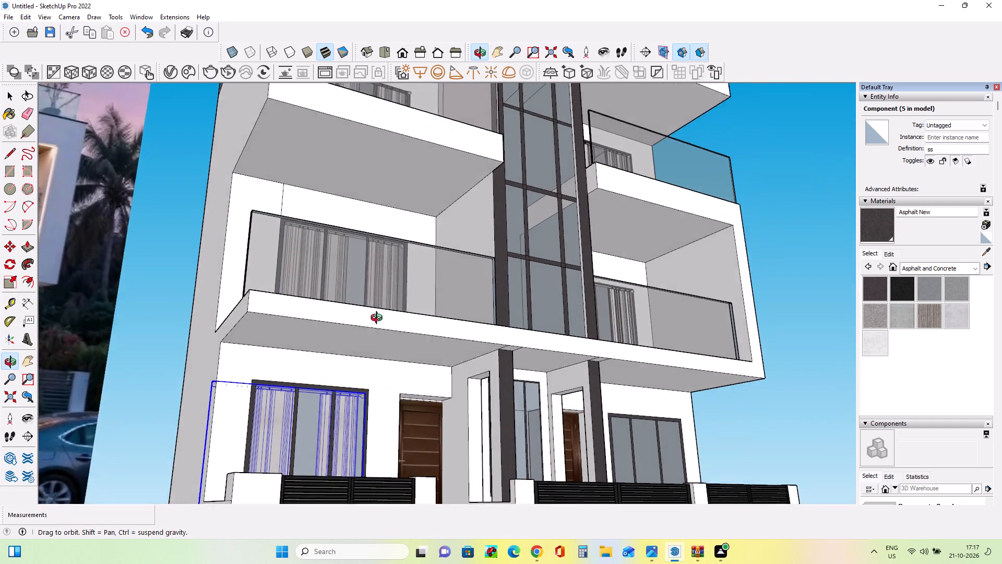
pyautogui.moveTo(379, 319); pyautogui.dragTo(303, 350, button='middle')
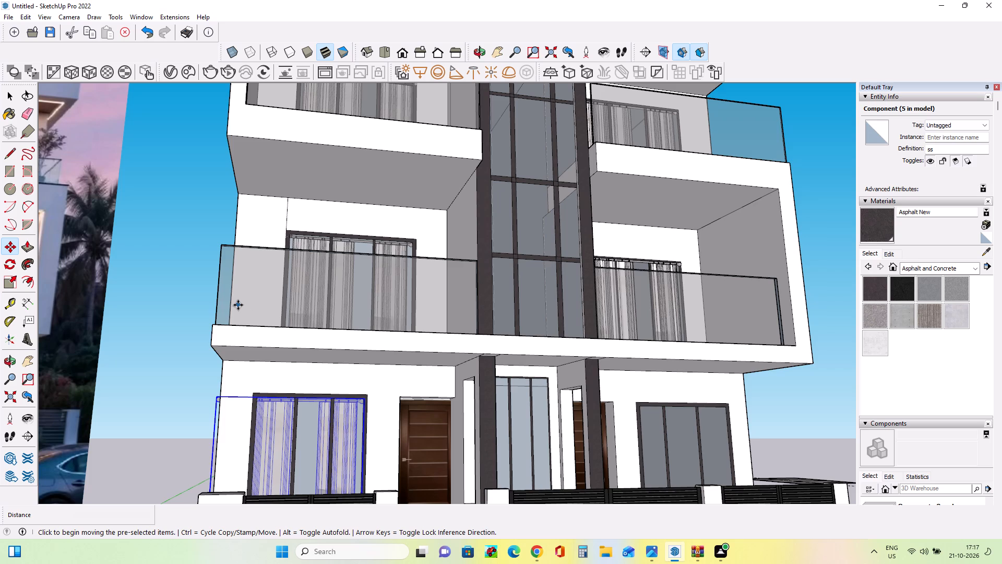
pyautogui.scroll(-7, 418, 266)
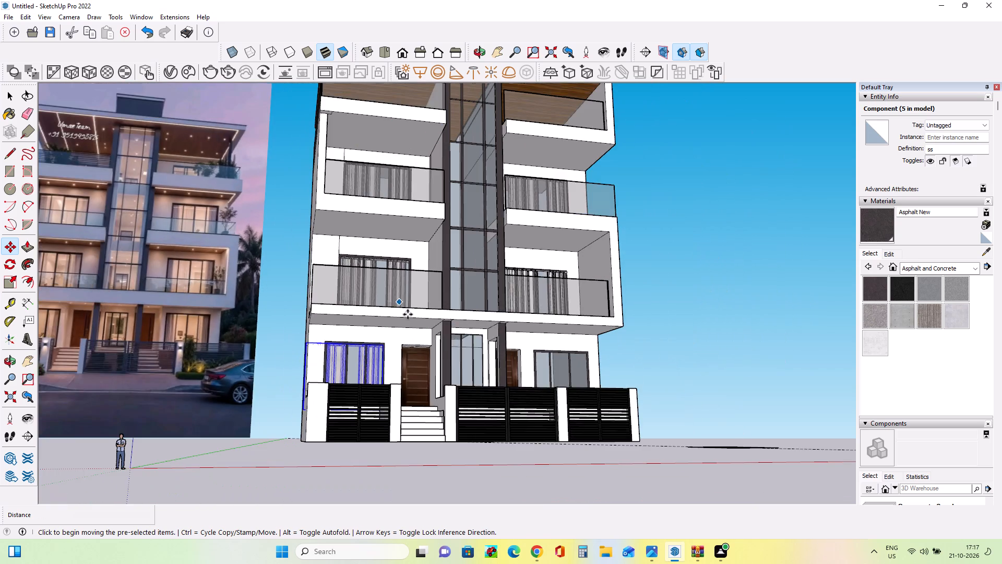
pyautogui.moveTo(479, 374); pyautogui.dragTo(375, 448, button='middle')
pyautogui.scroll(7, 368, 347)
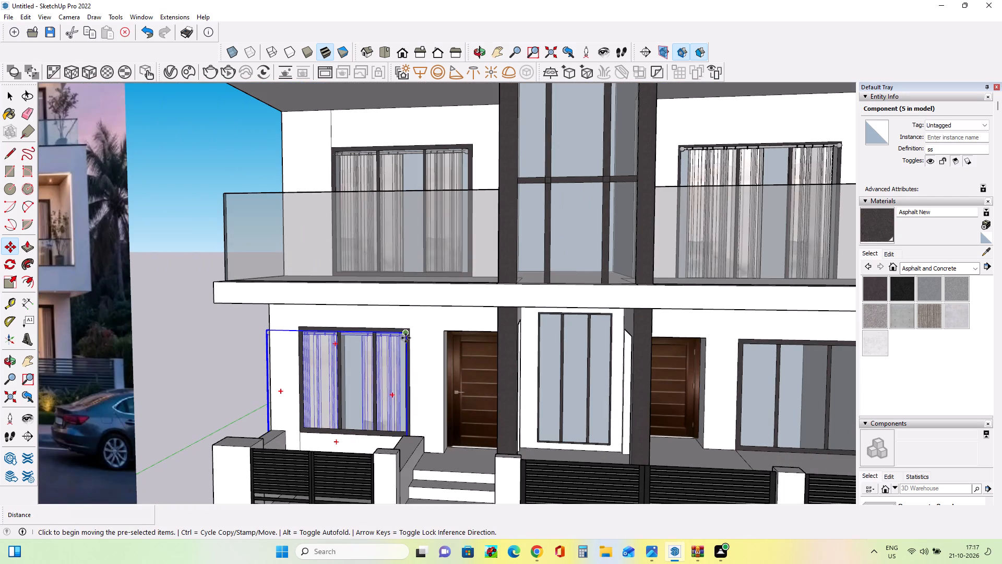
pyautogui.click(405, 338)
pyautogui.scroll(-1, 454, 331)
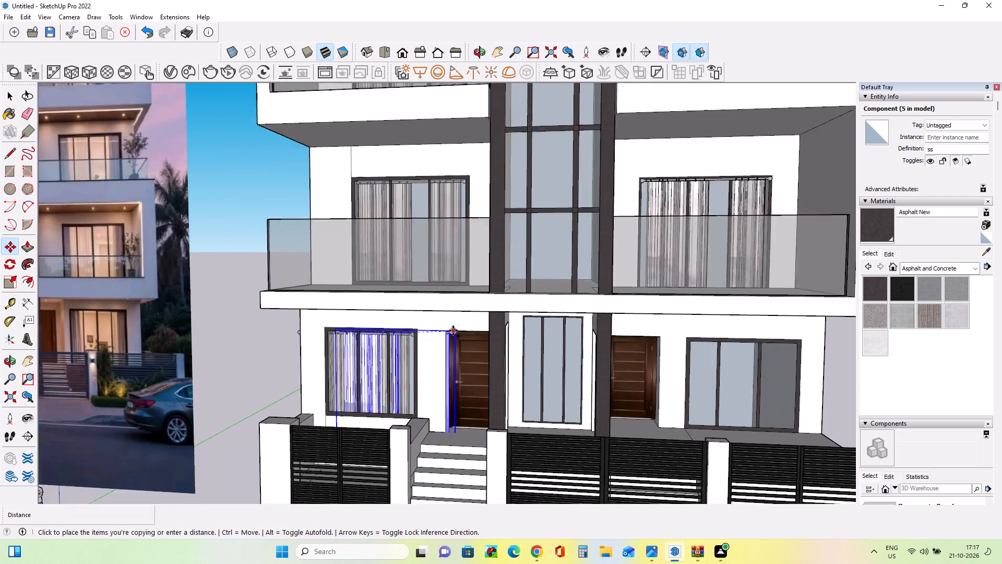
pyautogui.scroll(-5, 453, 331)
pyautogui.moveTo(726, 369); pyautogui.dragTo(595, 385, button='middle')
pyautogui.scroll(7, 659, 384)
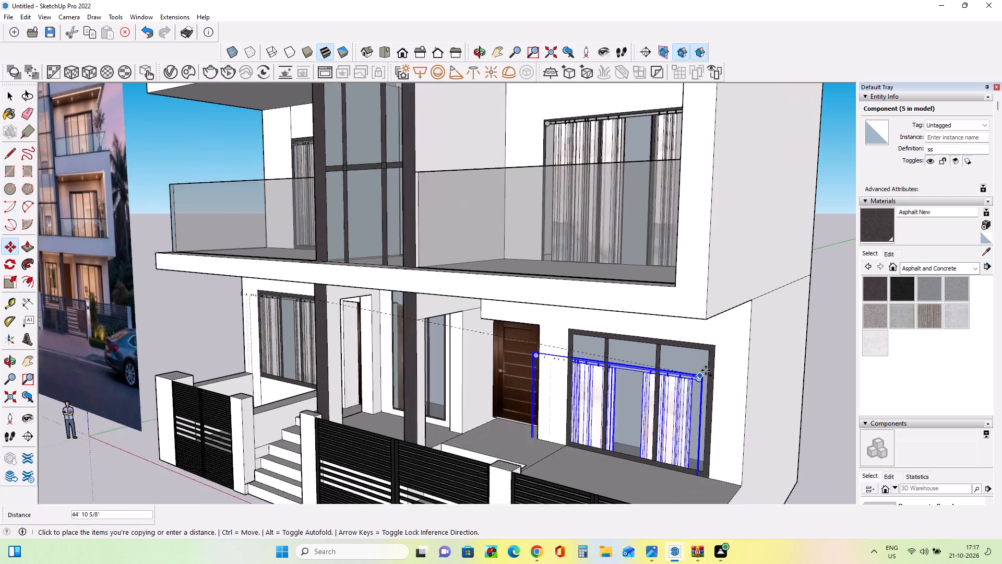
pyautogui.click(722, 341)
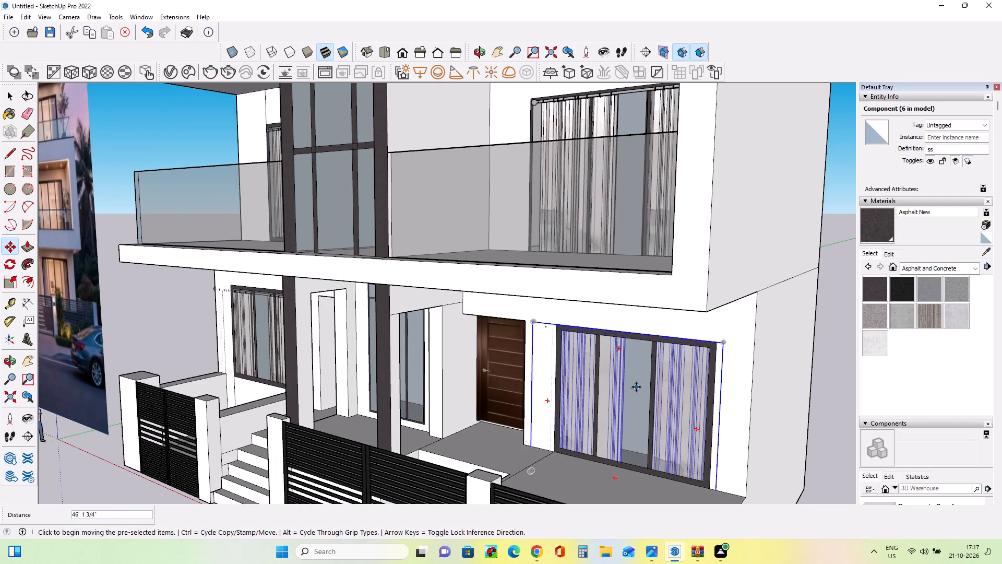
# Examine the curtained facade from several angles alongside the reference image.
pyautogui.scroll(-7, 674, 412)
pyautogui.moveTo(650, 405); pyautogui.dragTo(667, 410, button='middle')
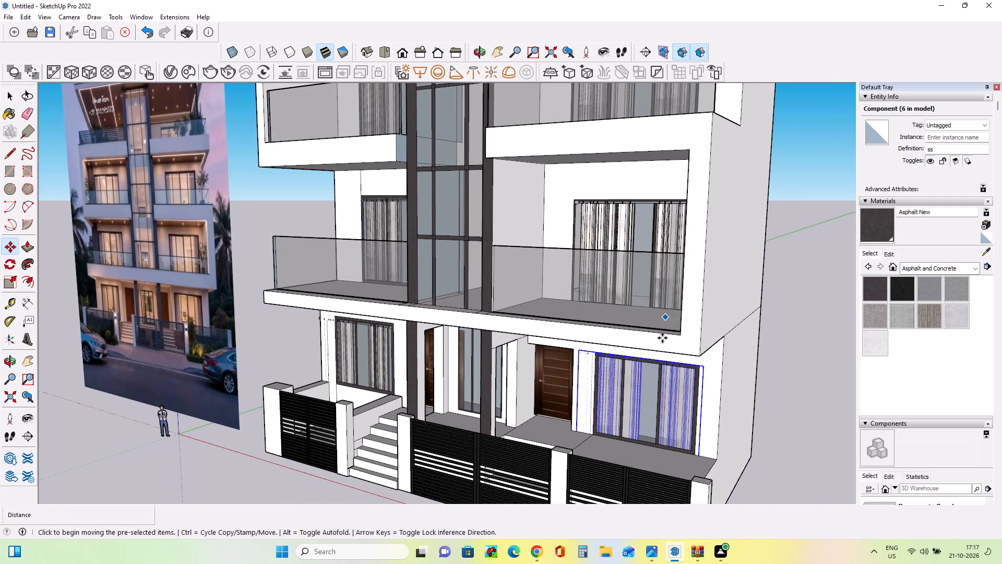
pyautogui.moveTo(637, 355); pyautogui.dragTo(647, 357, button='middle')
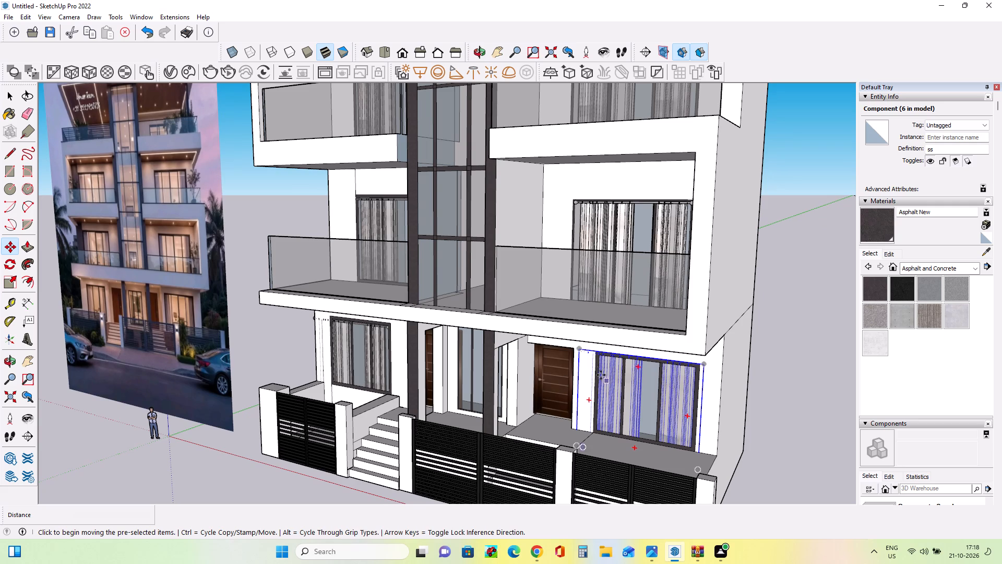
pyautogui.moveTo(548, 387); pyautogui.dragTo(611, 386, button='middle')
pyautogui.moveTo(581, 371); pyautogui.dragTo(572, 409, button='middle')
pyautogui.scroll(-10, 574, 408)
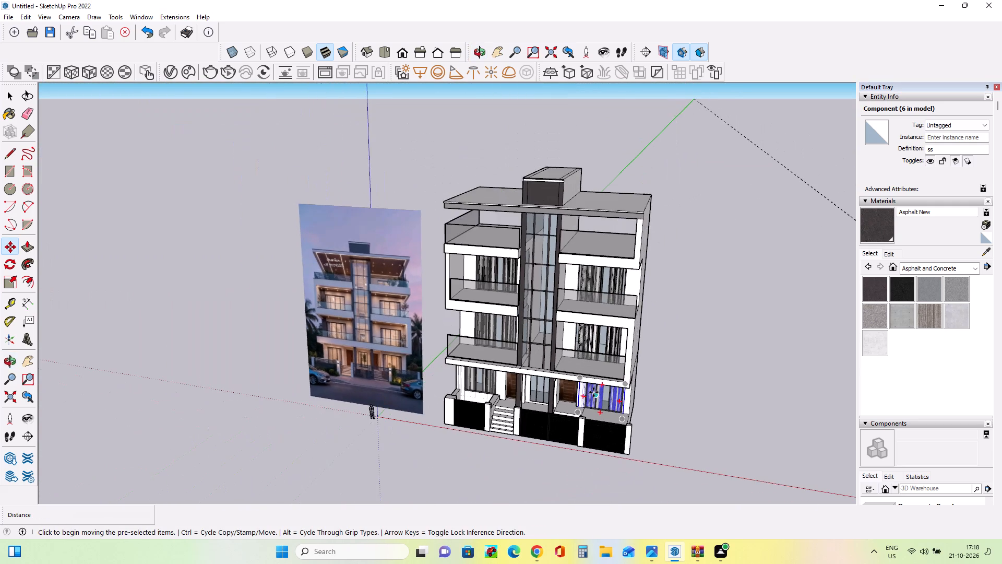
pyautogui.moveTo(595, 385); pyautogui.dragTo(652, 305, button='middle')
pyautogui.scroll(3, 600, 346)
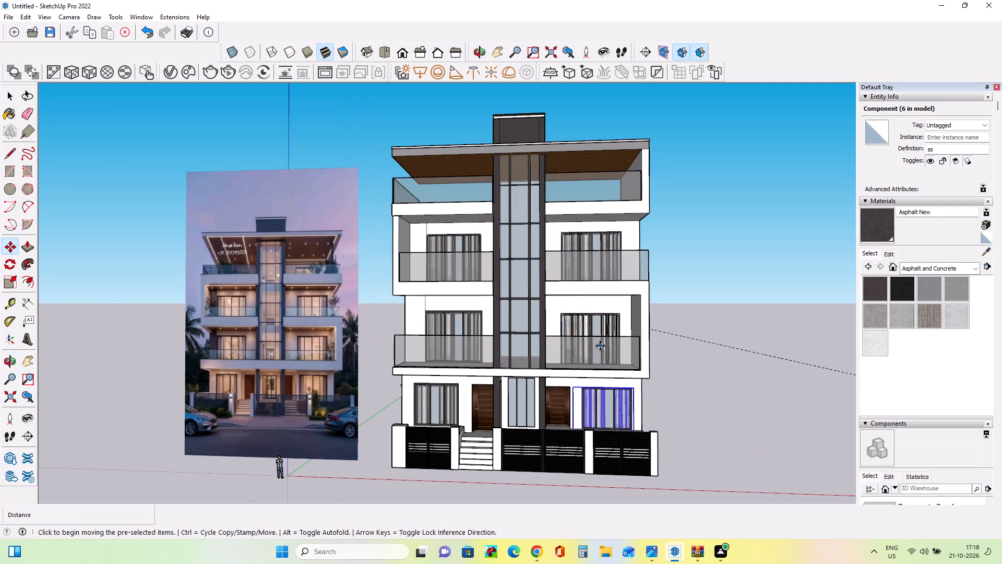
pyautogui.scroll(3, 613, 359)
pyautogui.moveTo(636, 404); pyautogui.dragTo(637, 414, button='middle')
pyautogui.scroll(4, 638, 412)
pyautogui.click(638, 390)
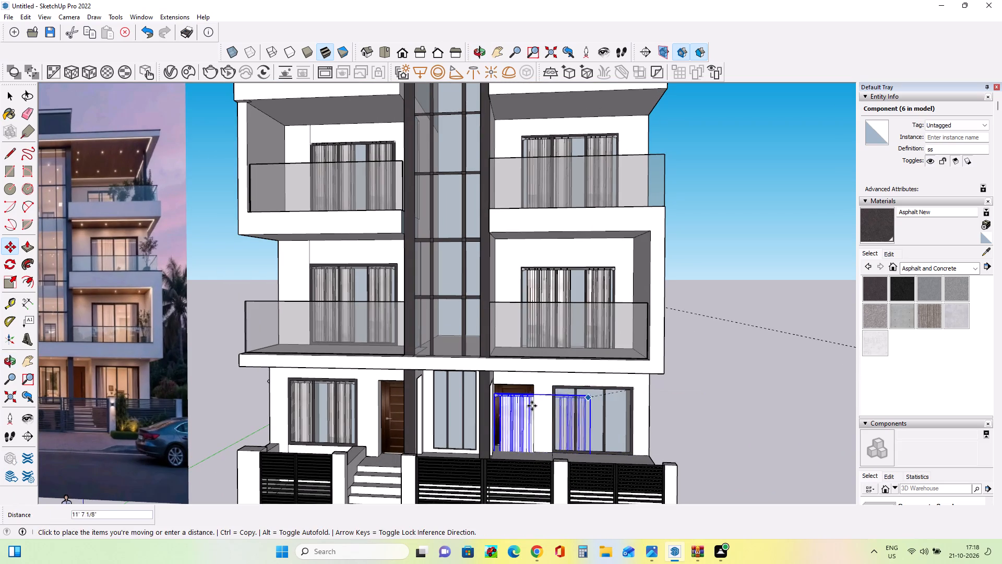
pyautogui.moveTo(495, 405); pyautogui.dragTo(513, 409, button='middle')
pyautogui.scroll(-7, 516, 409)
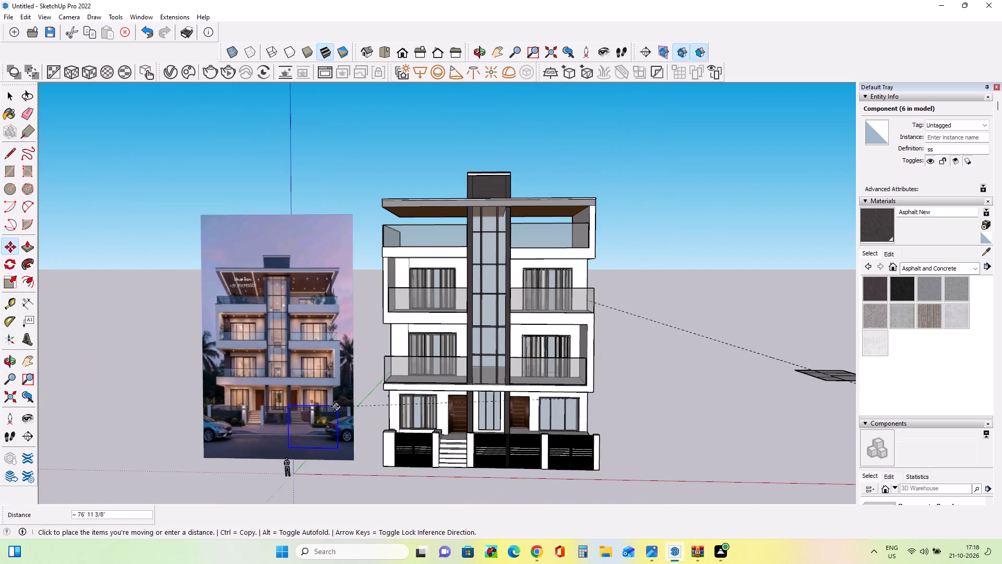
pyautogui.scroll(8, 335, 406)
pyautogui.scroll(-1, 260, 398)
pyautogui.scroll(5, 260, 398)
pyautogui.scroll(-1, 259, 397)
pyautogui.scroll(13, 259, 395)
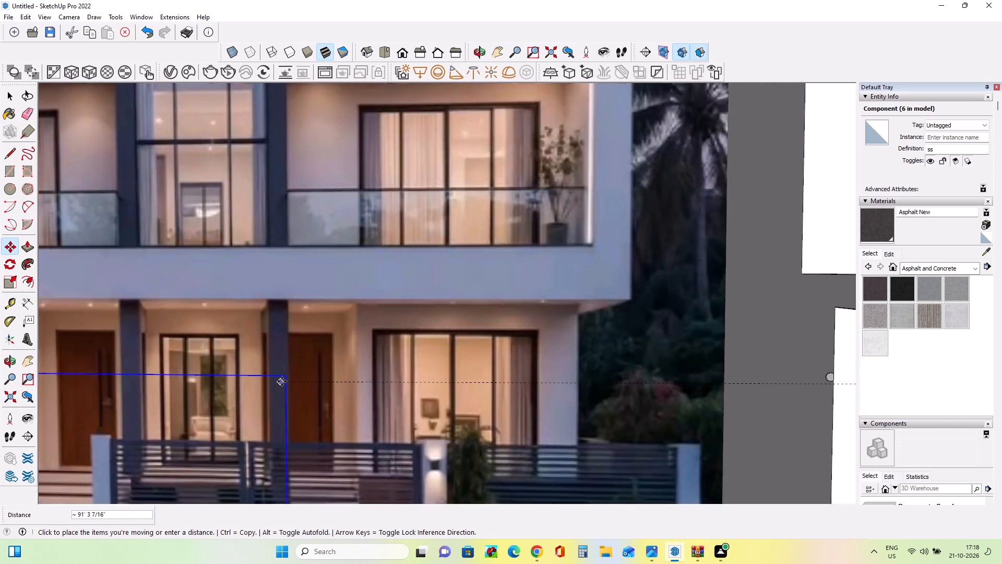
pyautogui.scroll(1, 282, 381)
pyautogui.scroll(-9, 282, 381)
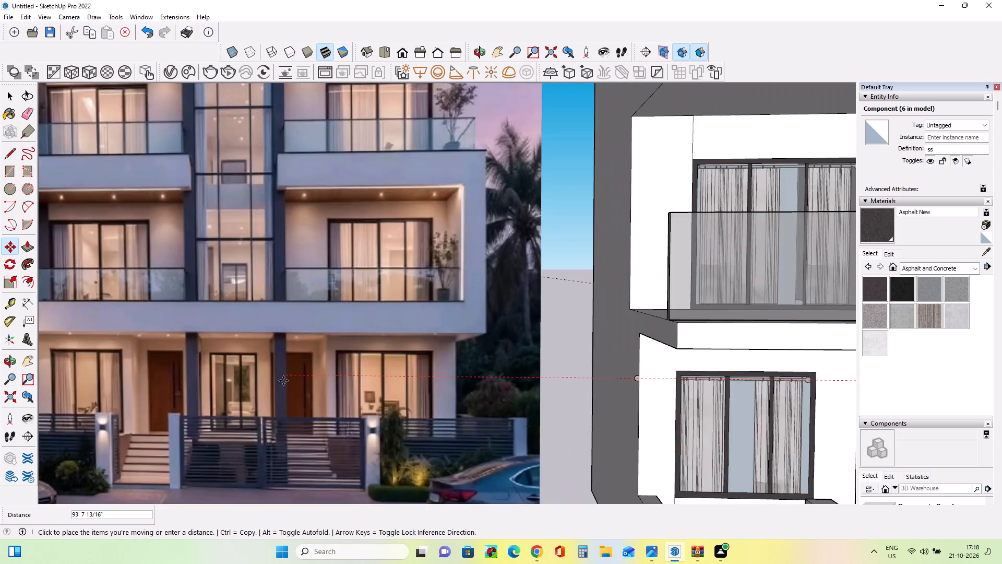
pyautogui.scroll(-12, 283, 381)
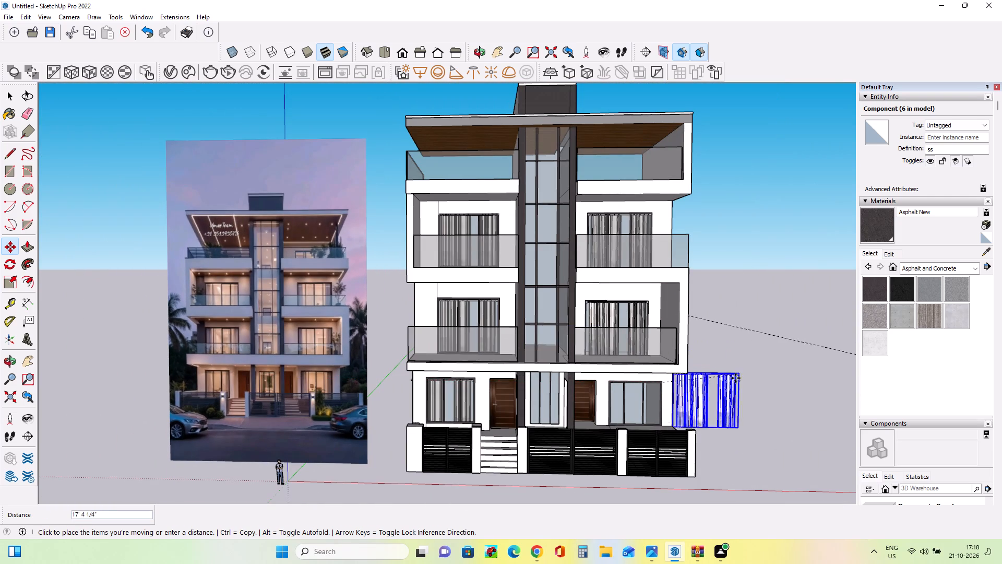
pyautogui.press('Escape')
# Clear the selection of the right-hand ground-floor curtain.
pyautogui.moveTo(735, 385); pyautogui.dragTo(713, 400, button='middle')
pyautogui.click(14, 100)
pyautogui.click(97, 182)
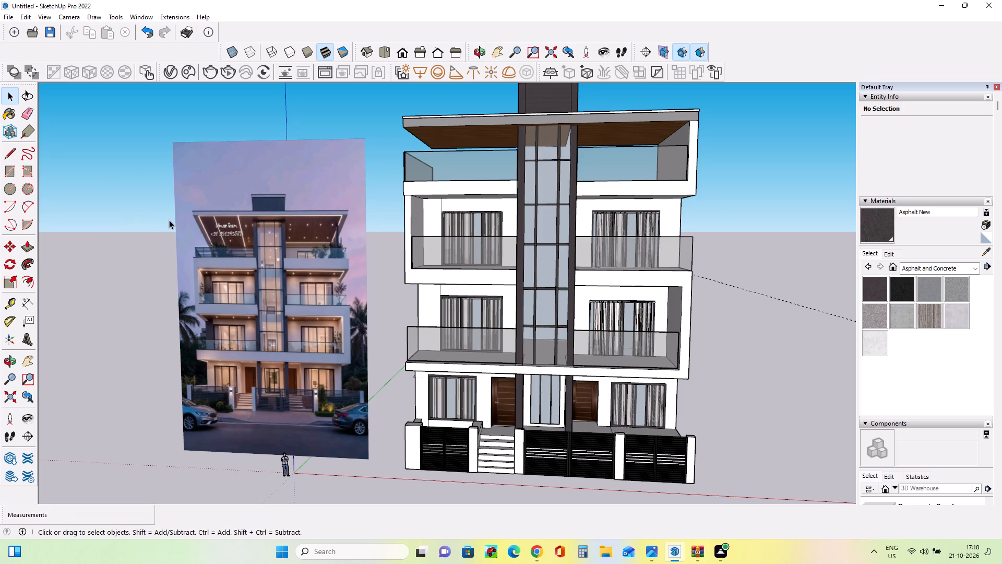
# Compare the model's facade with the reference image, examining the entrance gate, ground-floor windows, balconies and glazed central shaft.
pyautogui.moveTo(171, 220); pyautogui.dragTo(186, 233, button='middle')
pyautogui.moveTo(537, 347); pyautogui.dragTo(534, 322, button='middle')
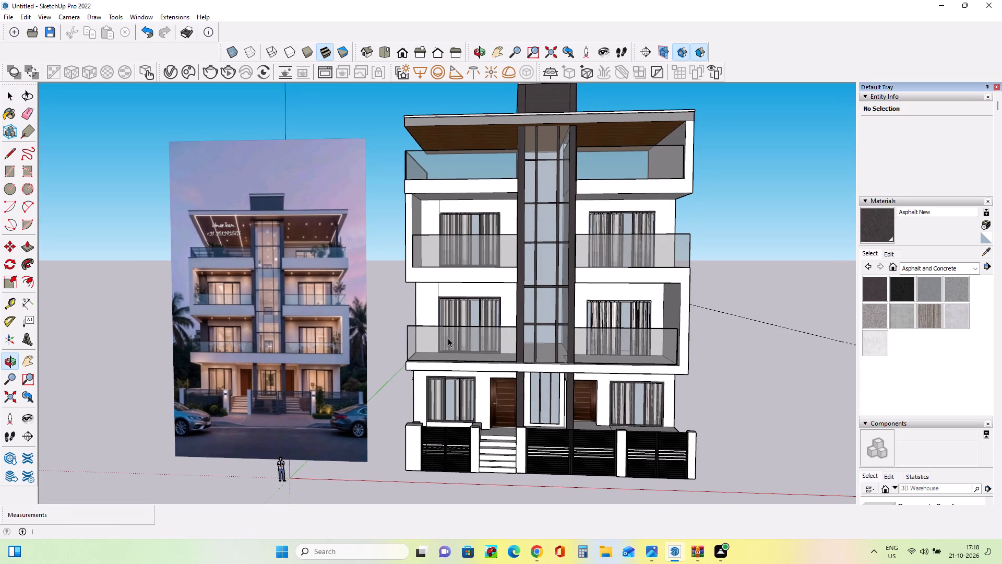
pyautogui.moveTo(610, 331); pyautogui.dragTo(604, 343, button='middle')
pyautogui.moveTo(448, 382); pyautogui.dragTo(480, 350, button='middle')
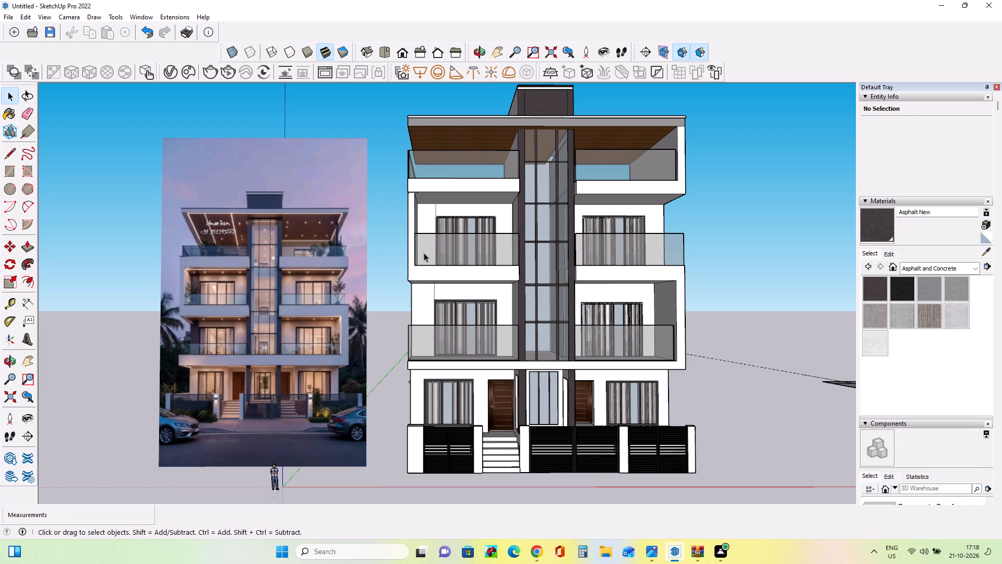
pyautogui.scroll(-3, 423, 253)
pyautogui.scroll(3, 747, 206)
pyautogui.moveTo(619, 259); pyautogui.dragTo(623, 272, button='middle')
pyautogui.scroll(-2, 589, 273)
pyautogui.scroll(2, 443, 380)
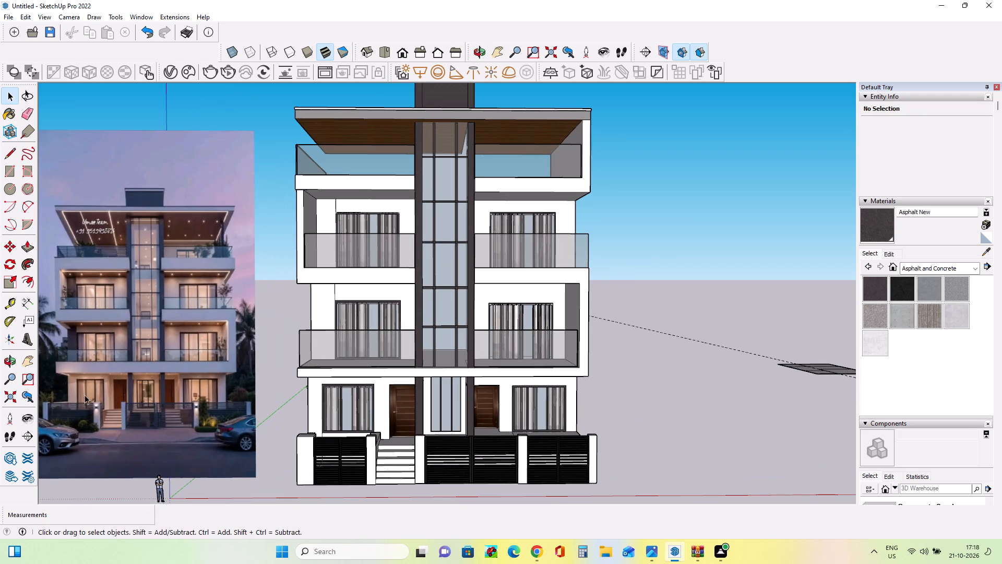
pyautogui.scroll(12, 132, 414)
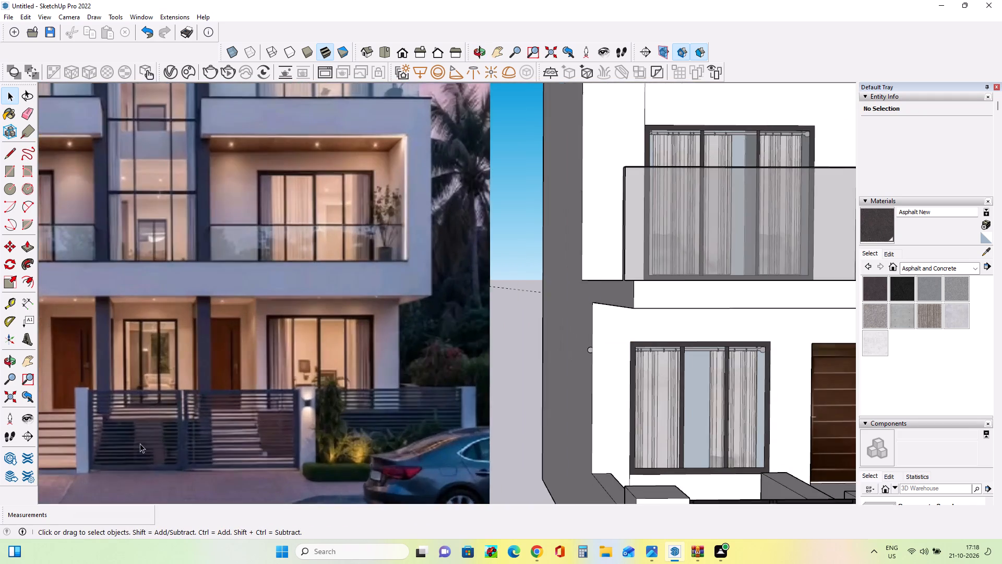
pyautogui.scroll(6, 140, 444)
pyautogui.scroll(-7, 142, 443)
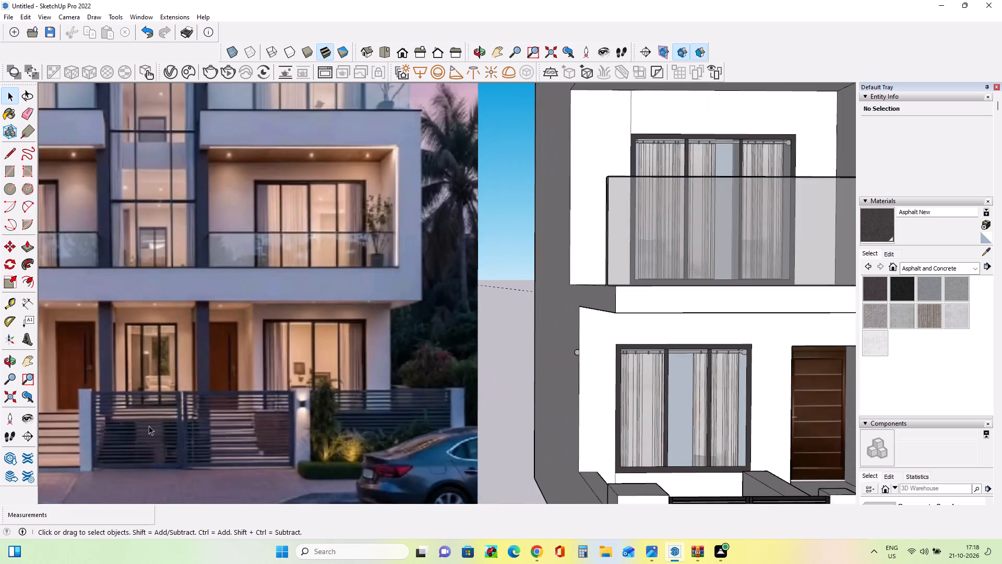
pyautogui.scroll(-3, 150, 420)
pyautogui.scroll(7, 198, 166)
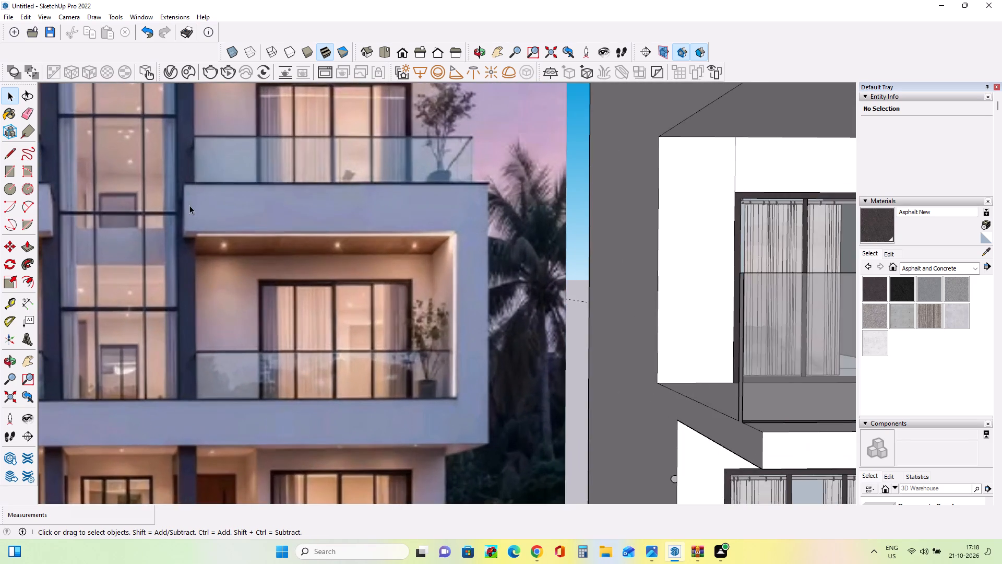
pyautogui.scroll(-11, 196, 292)
pyautogui.scroll(-4, 466, 378)
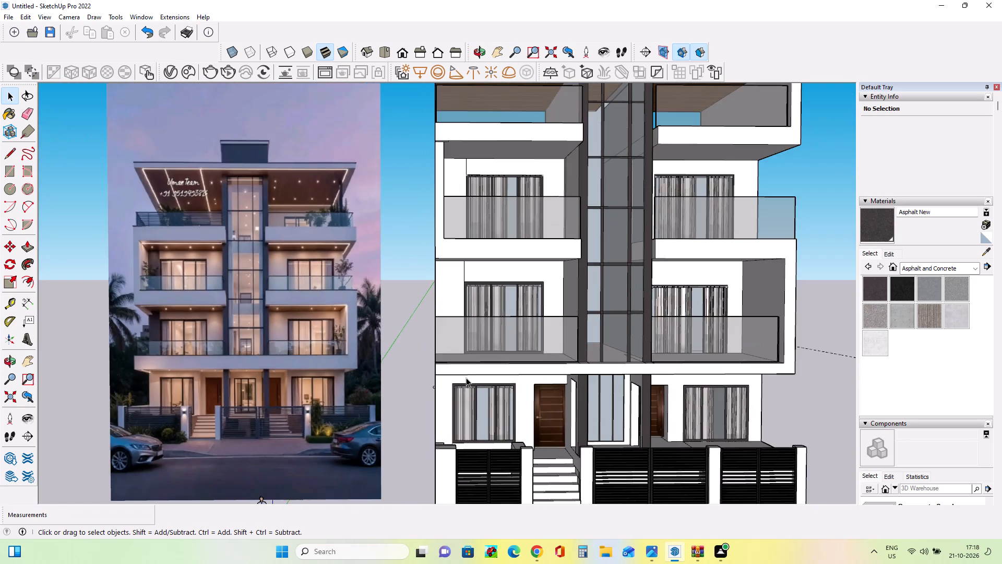
pyautogui.scroll(-3, 466, 378)
pyautogui.moveTo(674, 306); pyautogui.dragTo(666, 324, button='middle')
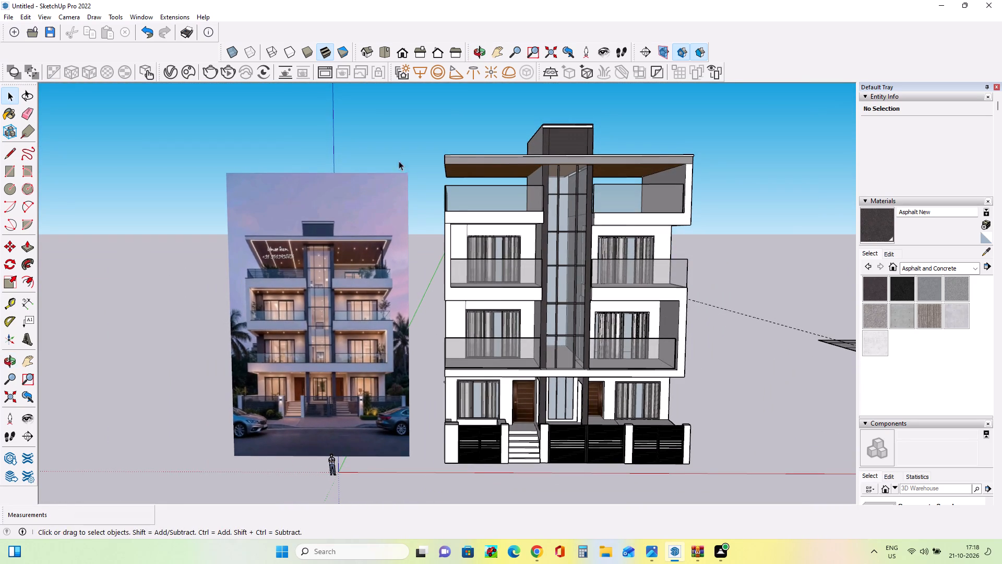
# Compare the curtained facade with the reference image from several angles, examining the top canopy, balconies and glazed central shaft.
pyautogui.click(27, 360)
pyautogui.moveTo(242, 317); pyautogui.dragTo(154, 320)
pyautogui.moveTo(388, 353); pyautogui.dragTo(395, 340, button='middle')
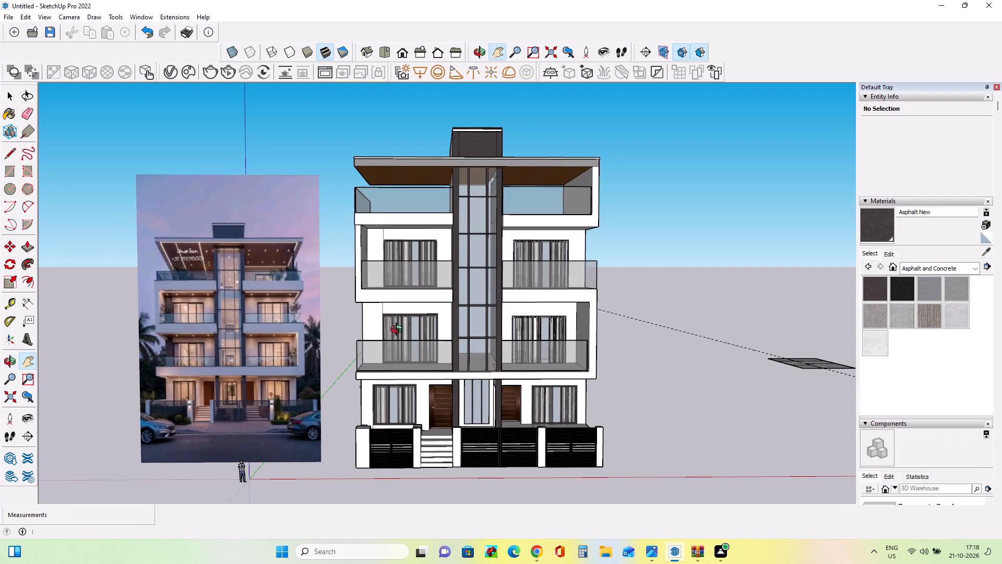
pyautogui.middleClick(399, 331)
pyautogui.scroll(3, 518, 216)
pyautogui.moveTo(503, 197); pyautogui.dragTo(500, 240, button='middle')
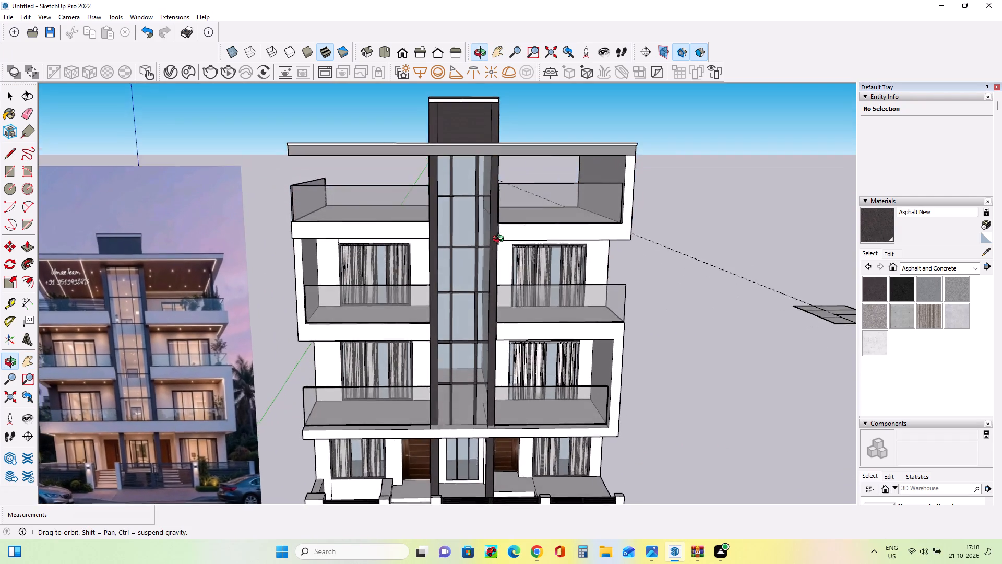
pyautogui.moveTo(500, 240); pyautogui.dragTo(518, 232, button='middle')
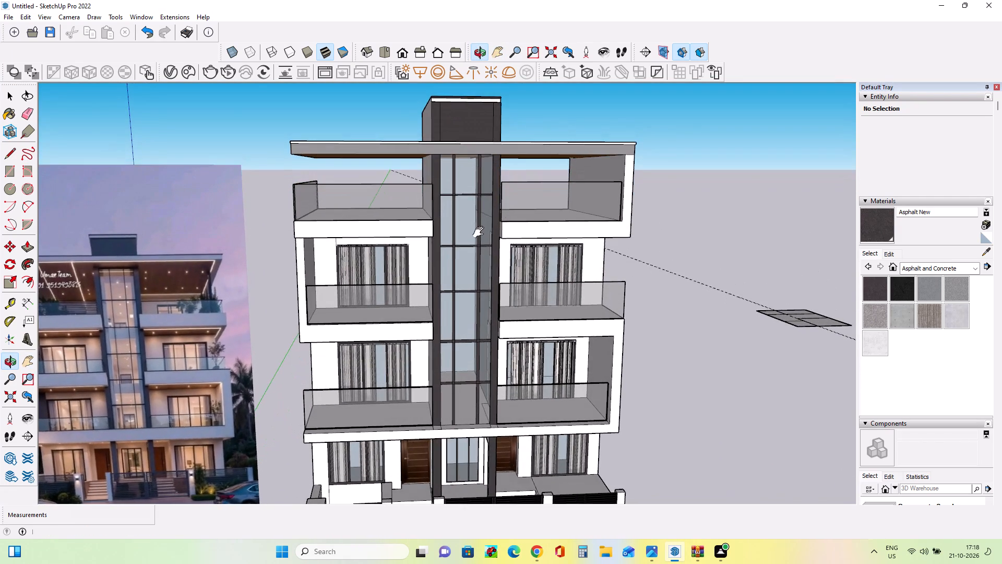
pyautogui.scroll(2, 480, 231)
pyautogui.moveTo(490, 276); pyautogui.dragTo(455, 229, button='middle')
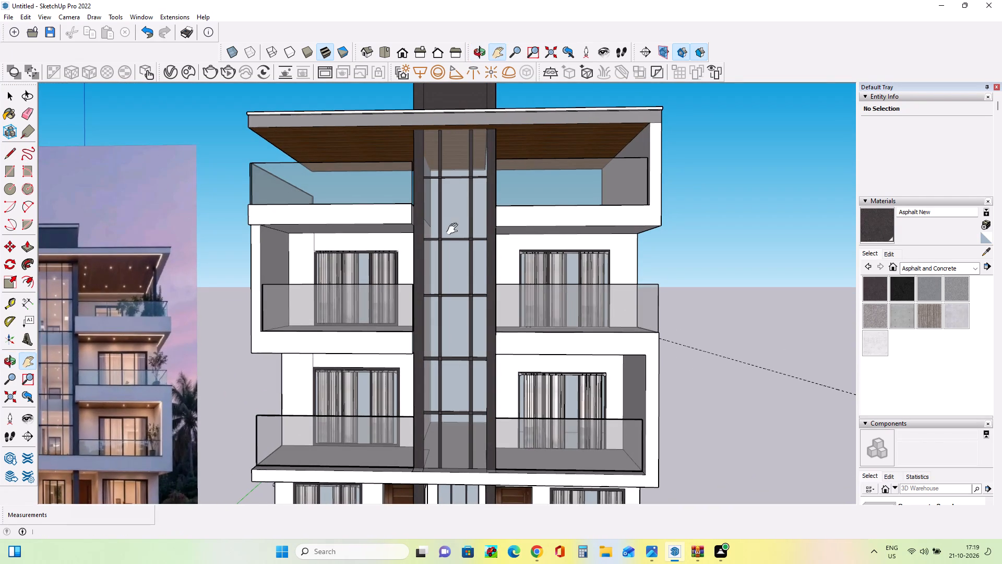
pyautogui.moveTo(525, 40); pyautogui.dragTo(532, 58, button='middle')
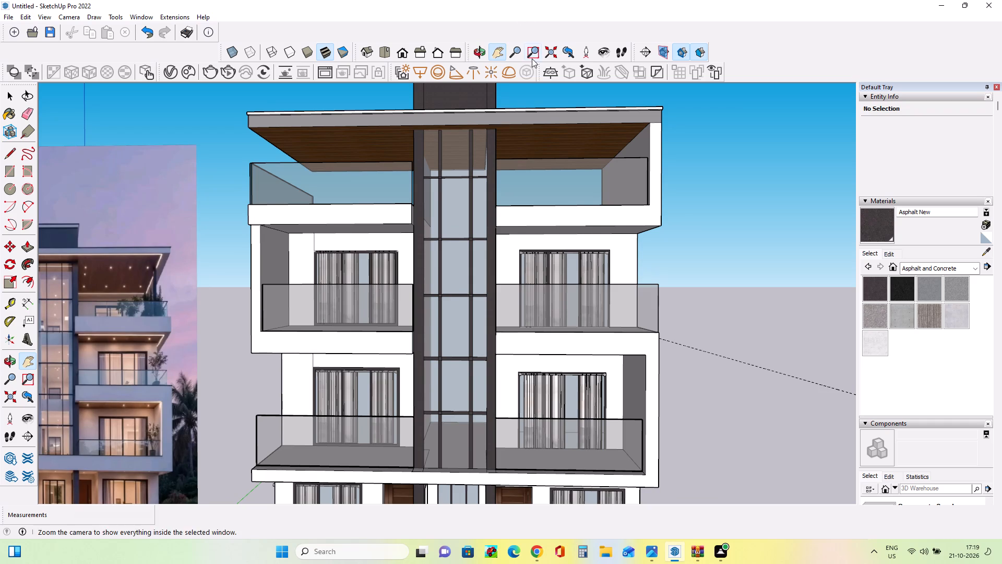
pyautogui.moveTo(532, 58); pyautogui.dragTo(536, 73, button='middle')
pyautogui.moveTo(549, 161); pyautogui.dragTo(565, 152, button='middle')
pyautogui.scroll(-7, 564, 152)
pyautogui.moveTo(565, 168); pyautogui.dragTo(570, 206, button='middle')
pyautogui.scroll(3, 564, 199)
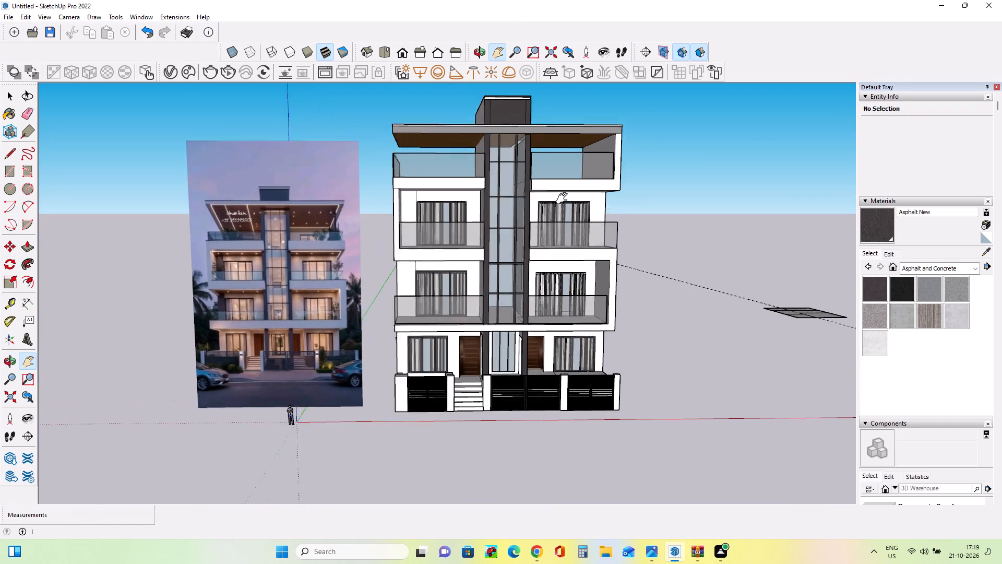
pyautogui.scroll(1, 564, 198)
pyautogui.moveTo(564, 196); pyautogui.dragTo(564, 211, button='middle')
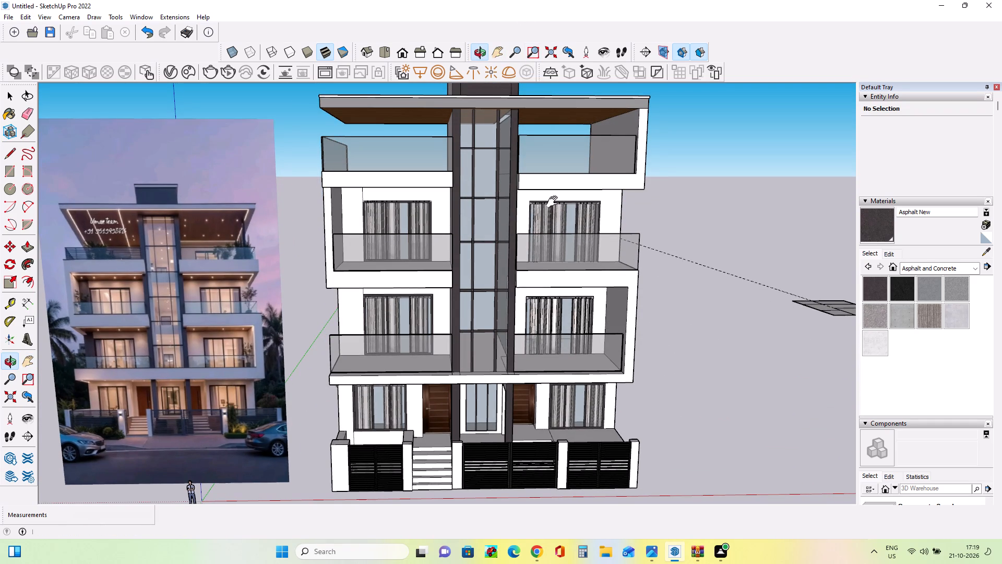
pyautogui.moveTo(554, 202); pyautogui.dragTo(555, 208, button='middle')
pyautogui.scroll(-2, 544, 203)
pyautogui.moveTo(582, 243); pyautogui.dragTo(580, 217, button='middle')
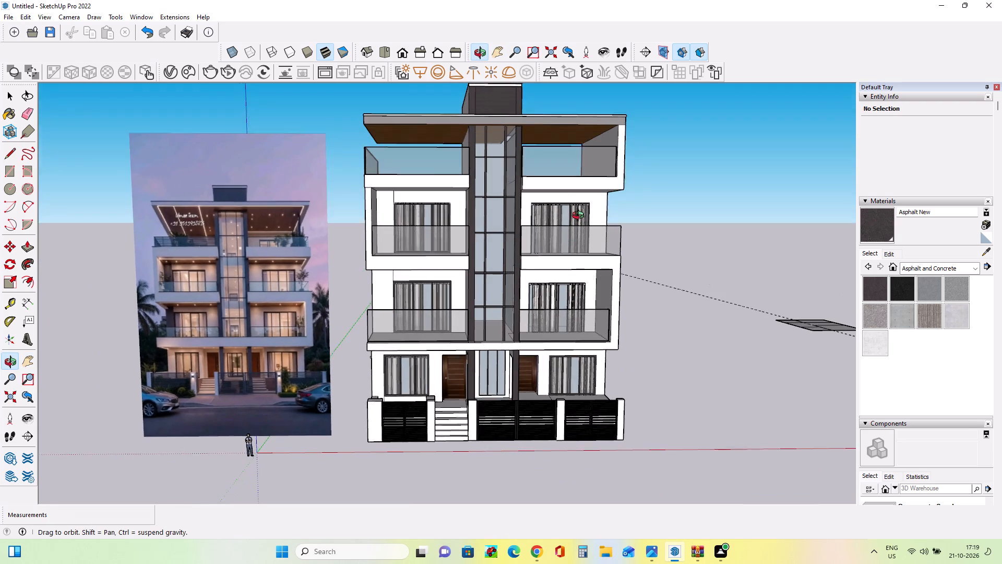
pyautogui.moveTo(580, 217); pyautogui.dragTo(580, 216, button='middle')
pyautogui.scroll(1, 580, 205)
pyautogui.moveTo(562, 208); pyautogui.dragTo(564, 225)
pyautogui.scroll(-1, 604, 231)
pyautogui.moveTo(635, 235); pyautogui.dragTo(629, 240, button='middle')
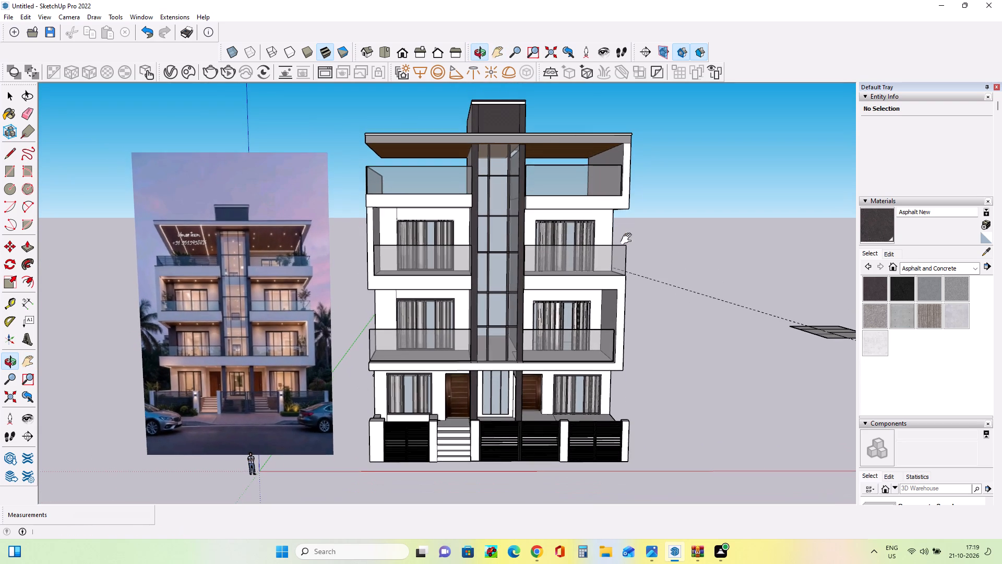
pyautogui.middleClick(578, 234)
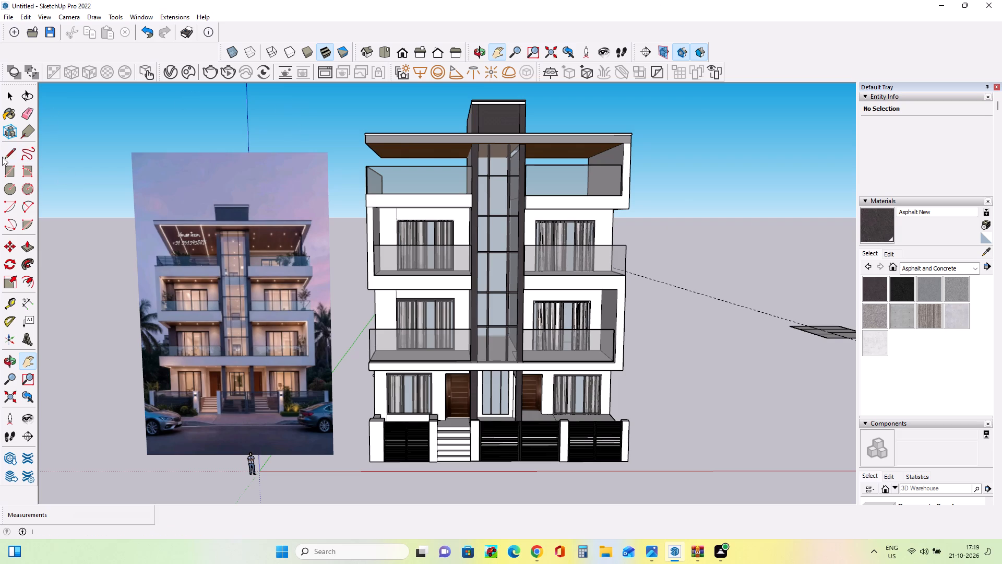
# Import the curtain component ss from Downloads and place it at the top of the glazed central shaft, just under the roof canopy.
pyautogui.click(13, 17)
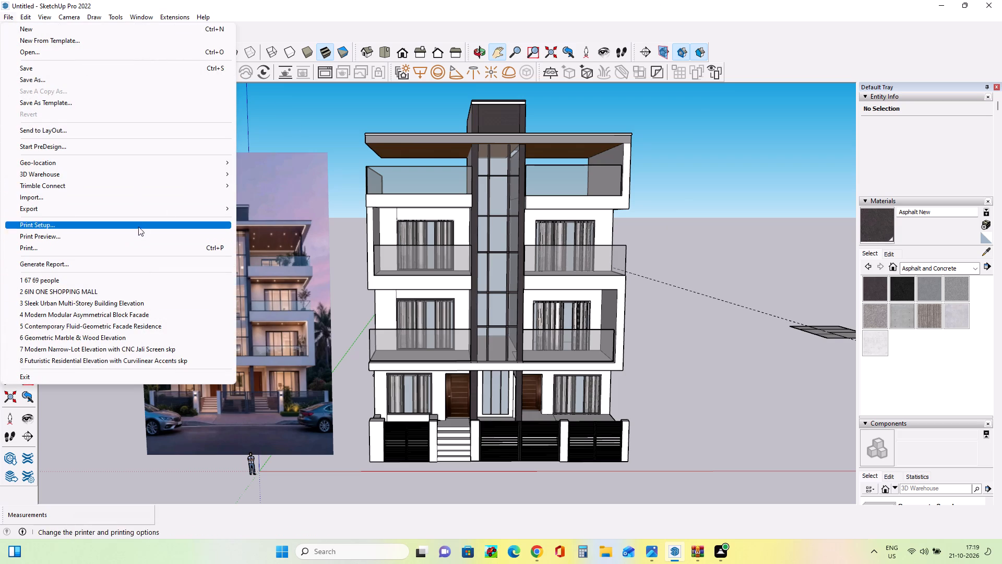
pyautogui.click(138, 195)
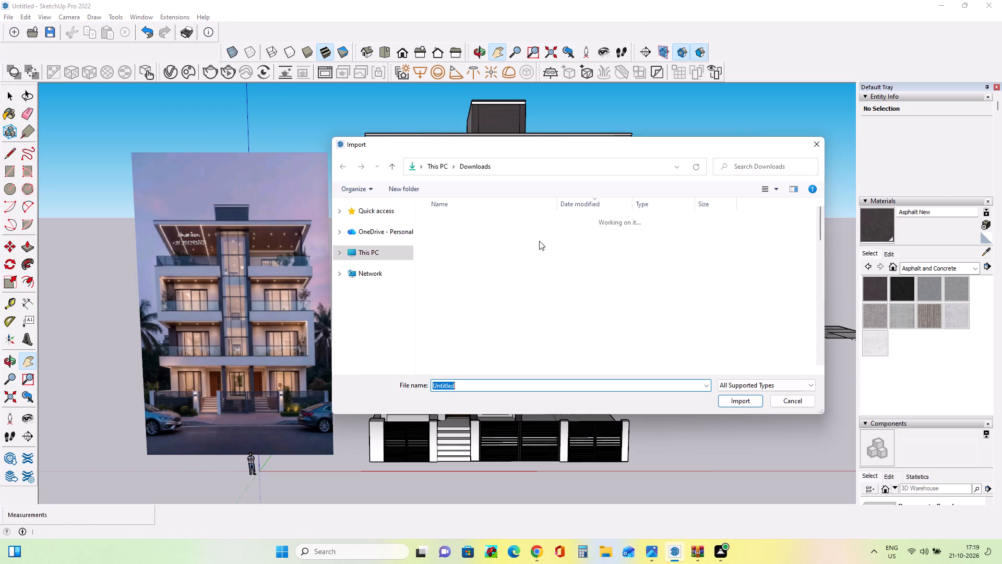
pyautogui.scroll(-3, 454, 312)
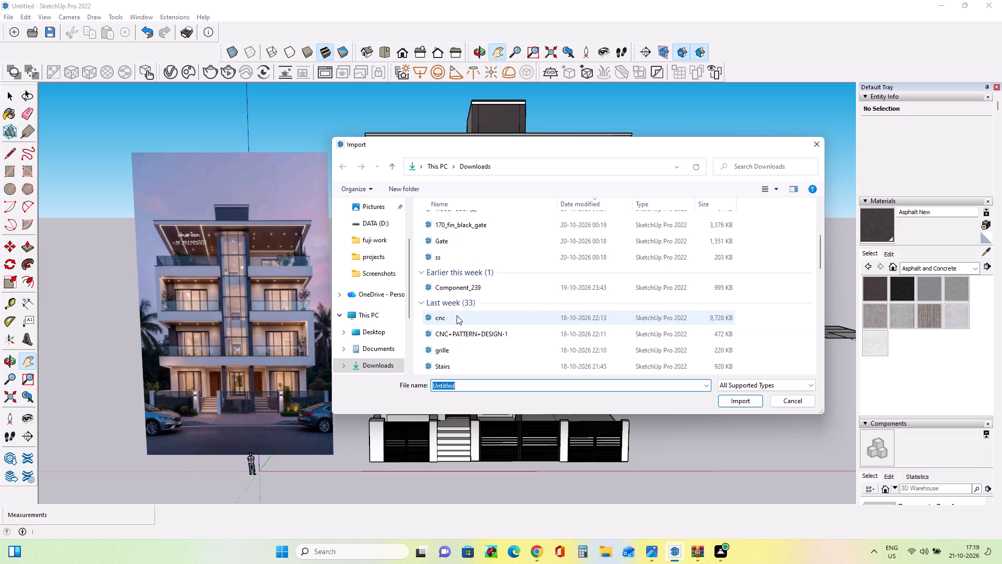
pyautogui.click(462, 250)
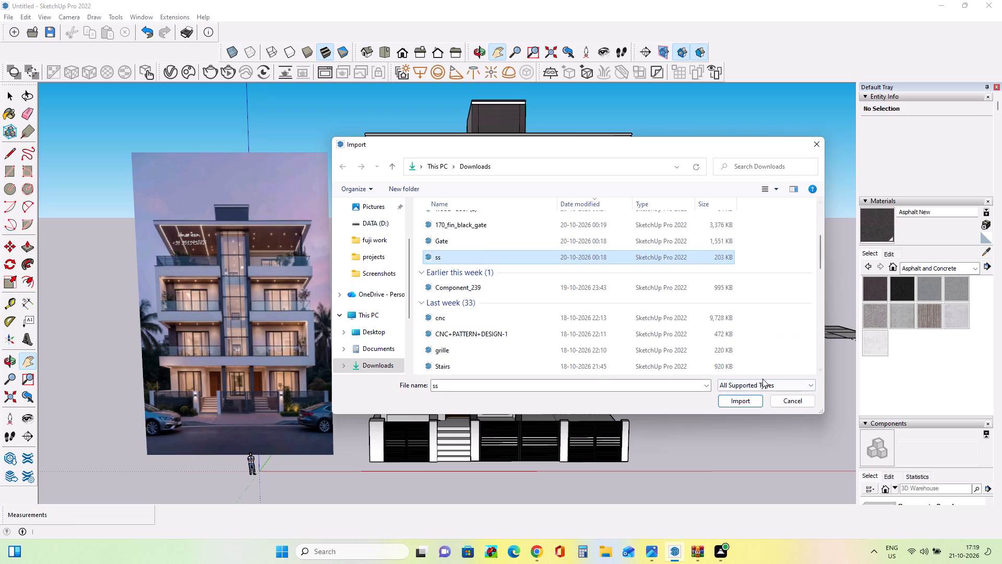
pyautogui.click(739, 398)
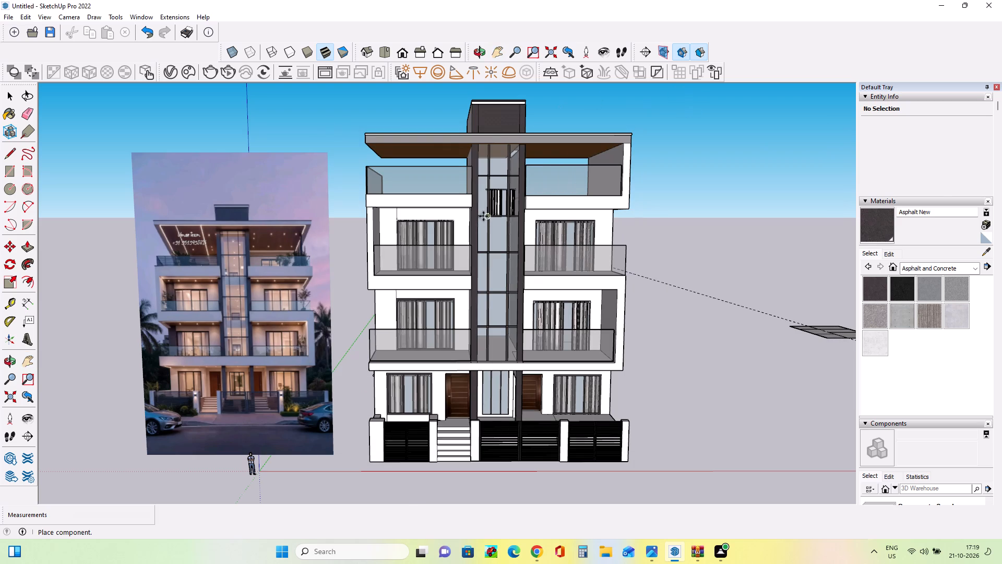
pyautogui.scroll(7, 483, 216)
pyautogui.moveTo(467, 185); pyautogui.dragTo(451, 103, button='middle')
pyautogui.scroll(-2, 481, 235)
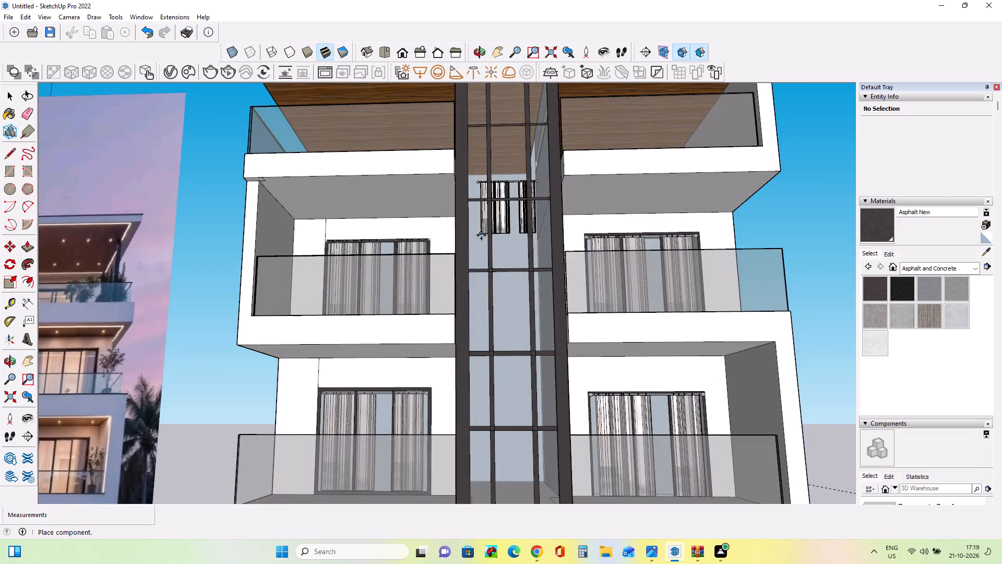
pyautogui.scroll(-5, 481, 235)
pyautogui.scroll(8, 481, 178)
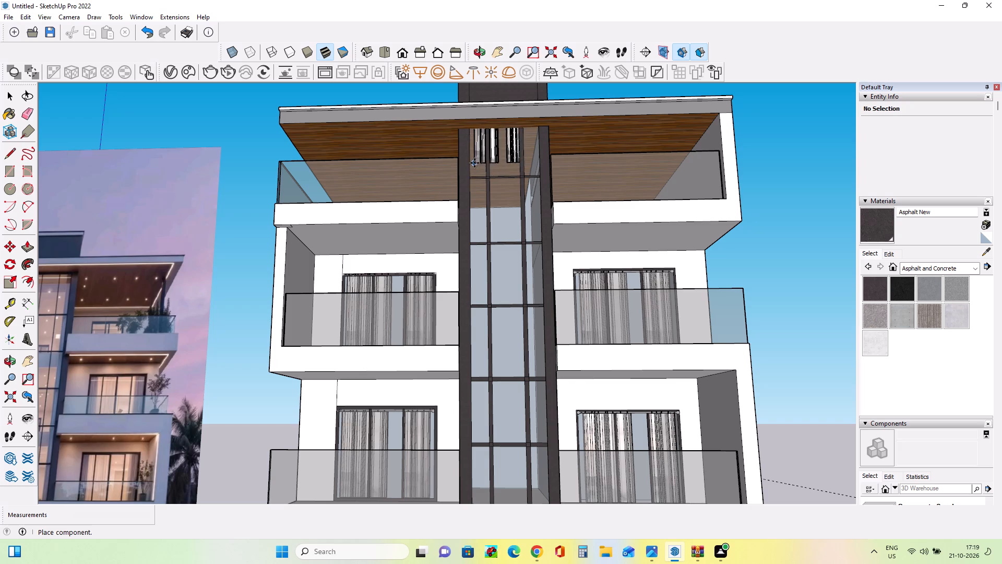
pyautogui.click(473, 171)
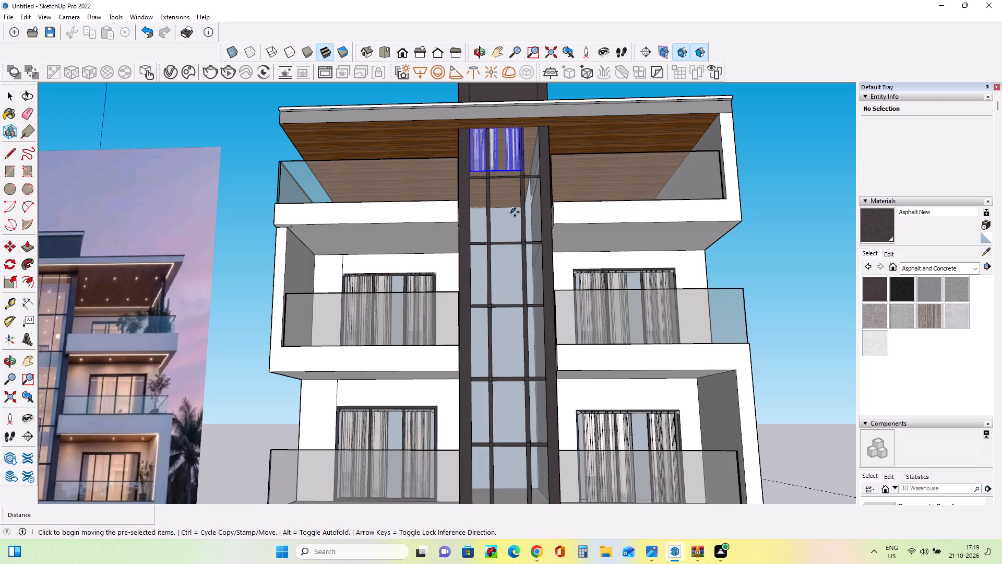
# Enlarge the placed curtain to nearly span the central shaft's width, then scale it by about 0.36 in green and 1.13 in blue.
pyautogui.moveTo(515, 235); pyautogui.dragTo(503, 263, button='middle')
pyautogui.scroll(5, 493, 186)
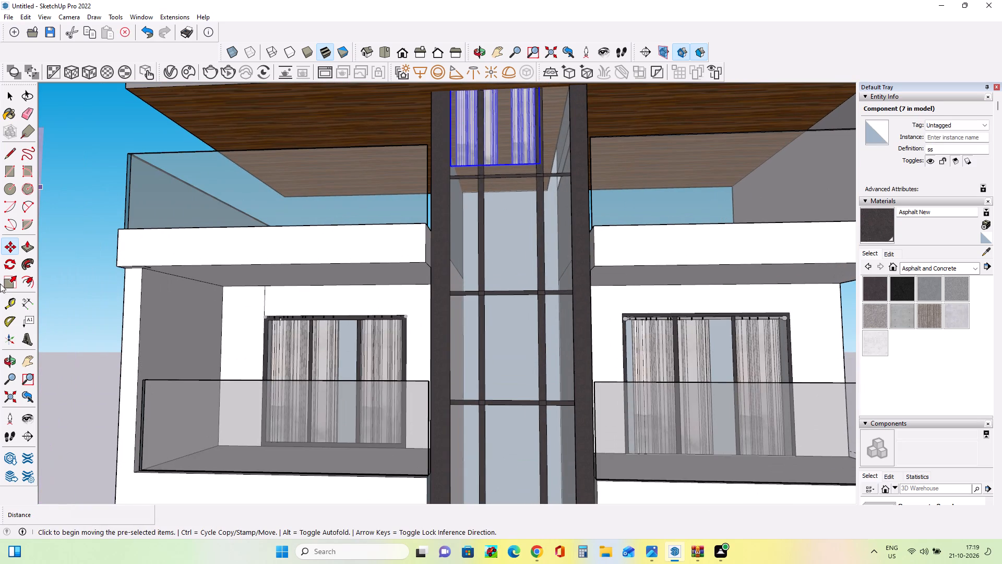
pyautogui.click(10, 281)
pyautogui.moveTo(541, 161); pyautogui.dragTo(503, 263)
pyautogui.moveTo(541, 226); pyautogui.dragTo(563, 140, button='middle')
pyautogui.scroll(1, 494, 189)
pyautogui.scroll(-1, 494, 189)
pyautogui.scroll(8, 494, 189)
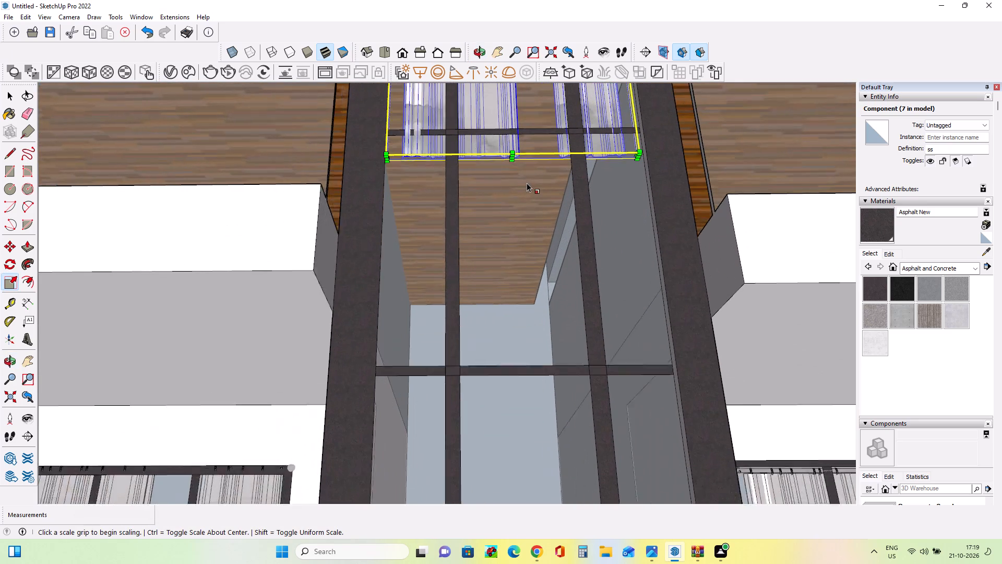
pyautogui.scroll(1, 527, 183)
pyautogui.moveTo(508, 161); pyautogui.dragTo(514, 181)
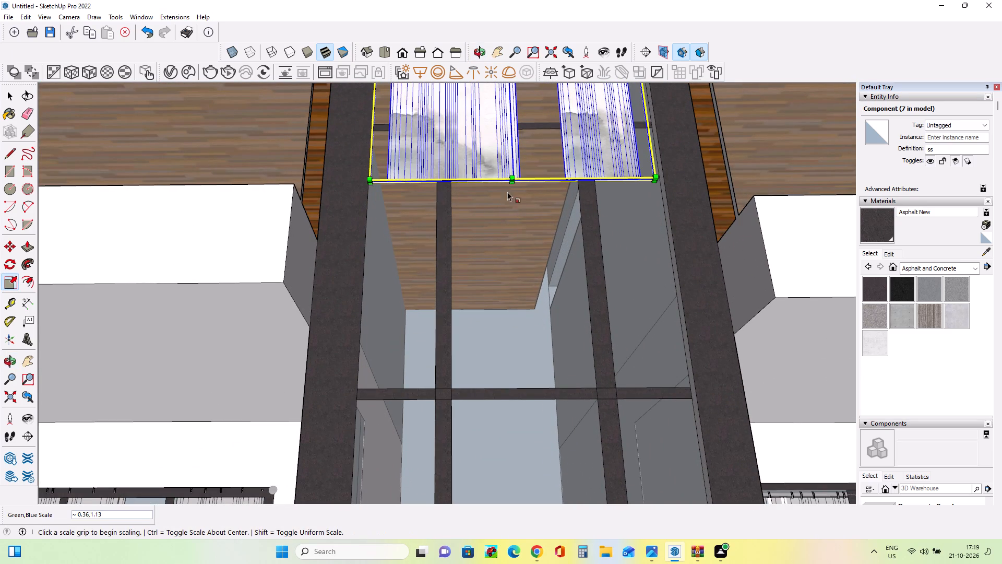
pyautogui.scroll(6, 509, 191)
pyautogui.moveTo(510, 191); pyautogui.dragTo(524, 153, button='middle')
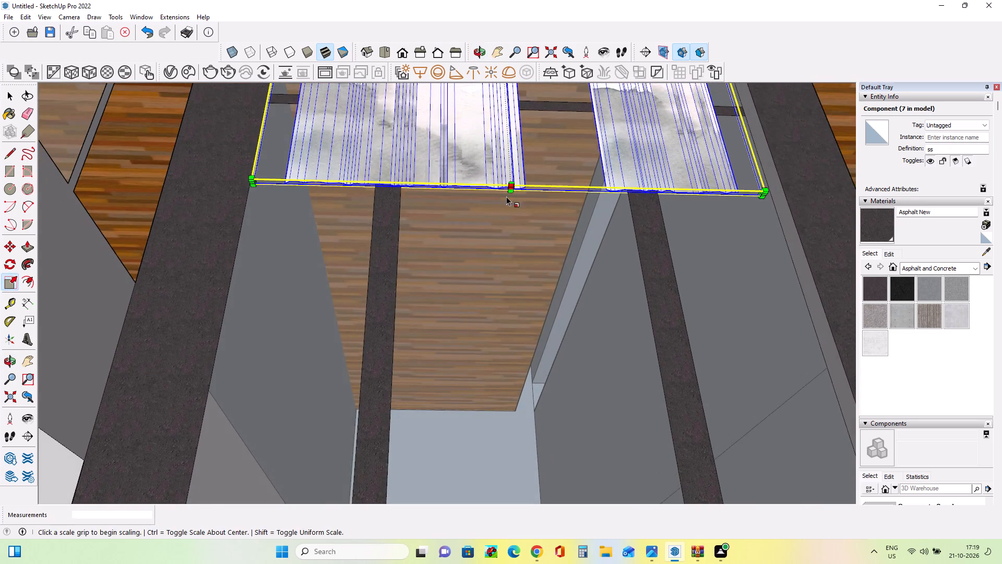
# Stretch the central shaft curtain along the green axis to deepen its folds.
pyautogui.moveTo(506, 207); pyautogui.dragTo(455, 441, button='middle')
pyautogui.scroll(-10, 455, 441)
pyautogui.moveTo(519, 309); pyautogui.dragTo(580, 288, button='middle')
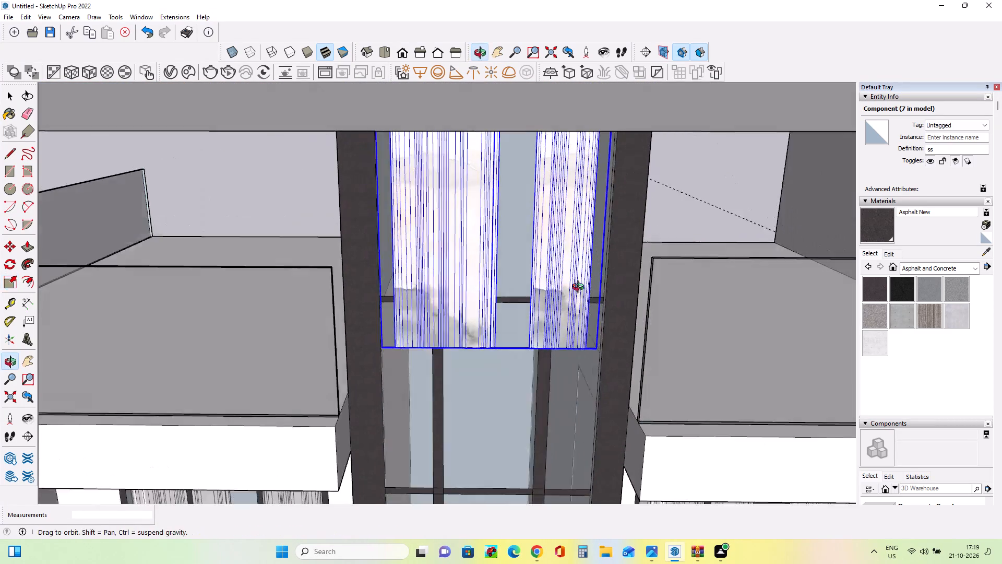
pyautogui.moveTo(580, 288); pyautogui.dragTo(579, 286, button='middle')
pyautogui.moveTo(496, 238); pyautogui.dragTo(503, 247)
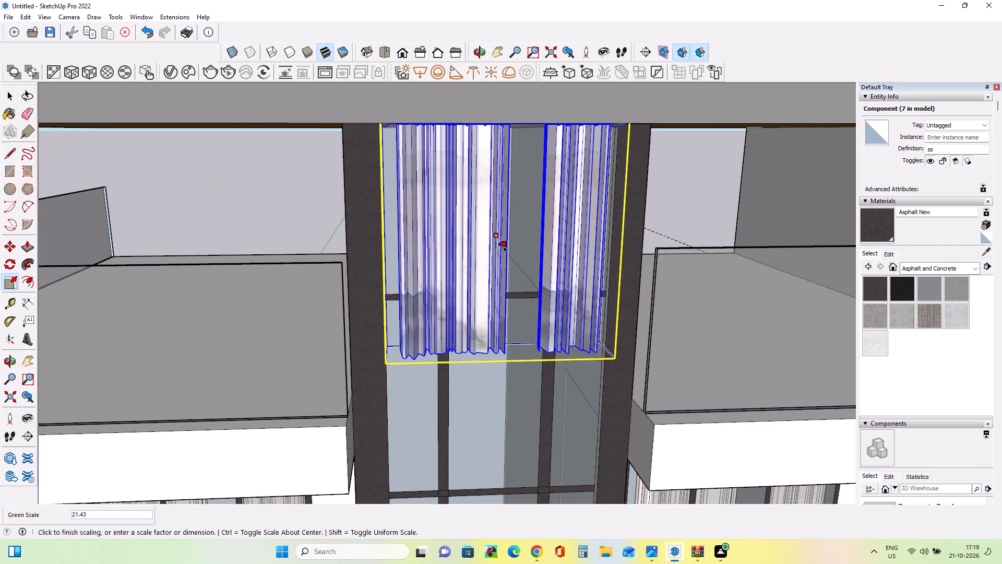
pyautogui.moveTo(503, 247); pyautogui.dragTo(502, 234)
# Scale the shaft curtain uniformly from both lower corners, the second time by about 1.06, so it fills the width between the dark columns.
pyautogui.moveTo(498, 281); pyautogui.dragTo(473, 95, button='middle')
pyautogui.moveTo(536, 319); pyautogui.dragTo(536, 236, button='middle')
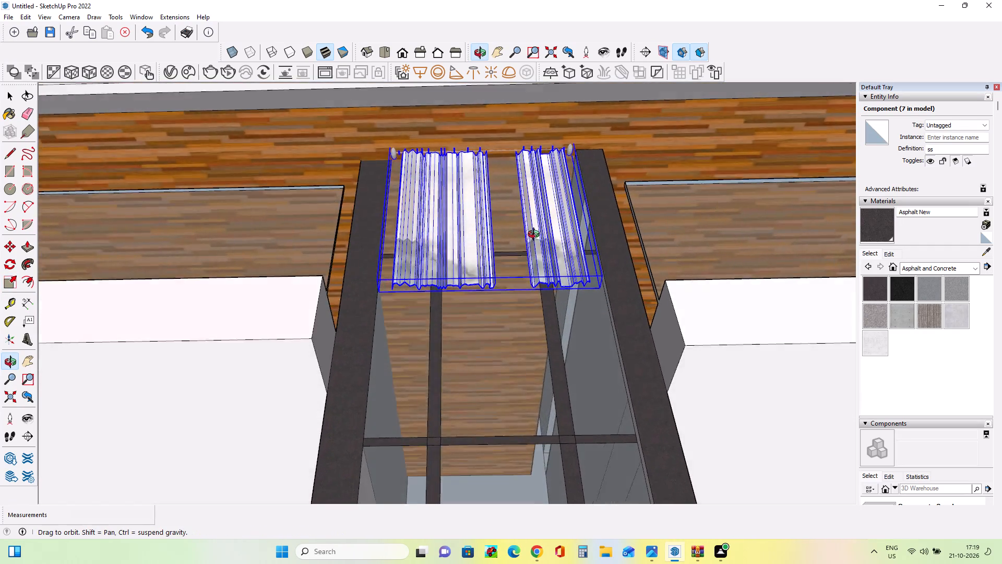
pyautogui.moveTo(536, 236); pyautogui.dragTo(514, 368, button='middle')
pyautogui.scroll(-9, 514, 368)
pyautogui.moveTo(533, 386); pyautogui.dragTo(540, 398, button='middle')
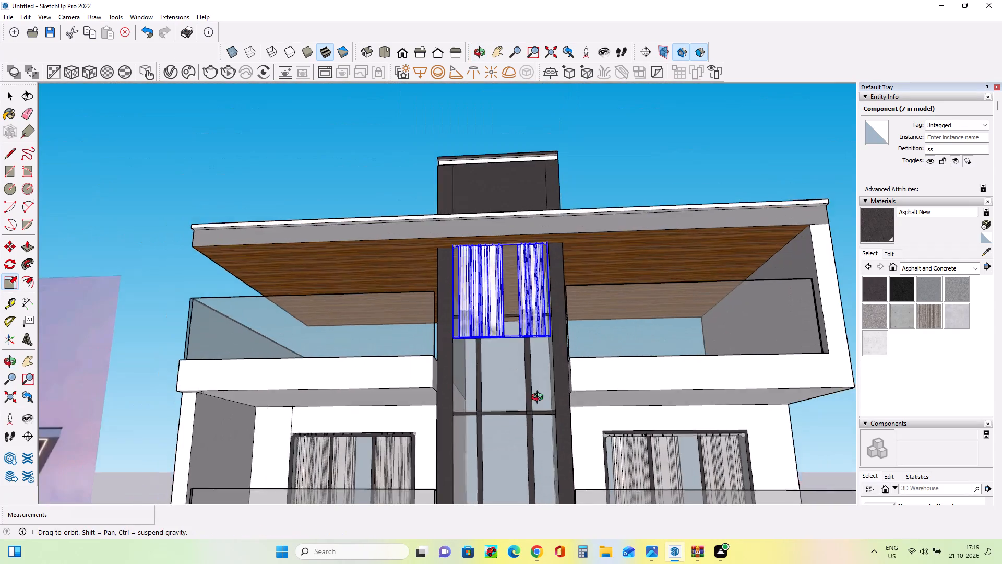
pyautogui.moveTo(540, 398); pyautogui.dragTo(566, 370, button='middle')
pyautogui.middleClick(564, 372)
pyautogui.moveTo(560, 373); pyautogui.dragTo(541, 387, button='middle')
pyautogui.scroll(4, 483, 357)
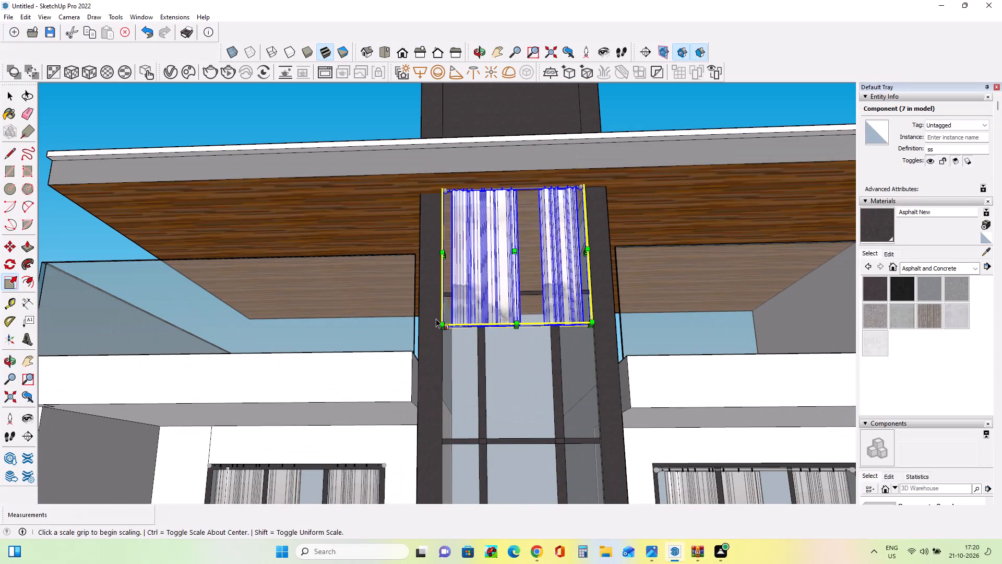
pyautogui.moveTo(442, 325); pyautogui.dragTo(430, 331)
pyautogui.moveTo(589, 334); pyautogui.dragTo(602, 344)
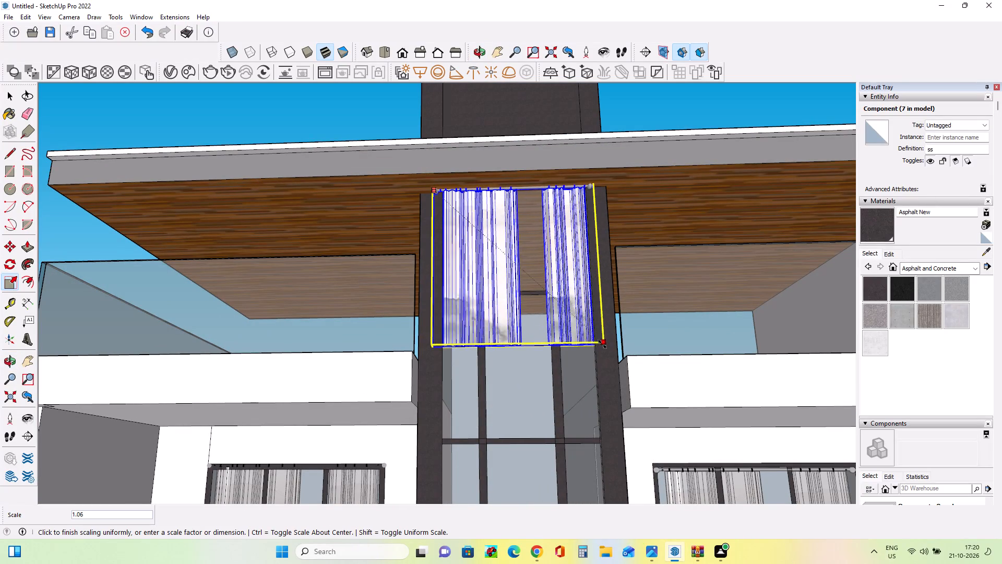
pyautogui.moveTo(602, 344); pyautogui.dragTo(605, 347)
# Scale the shaft curtain from its lower edge by about 2.17 in green and 1.03 in blue.
pyautogui.scroll(-10, 576, 320)
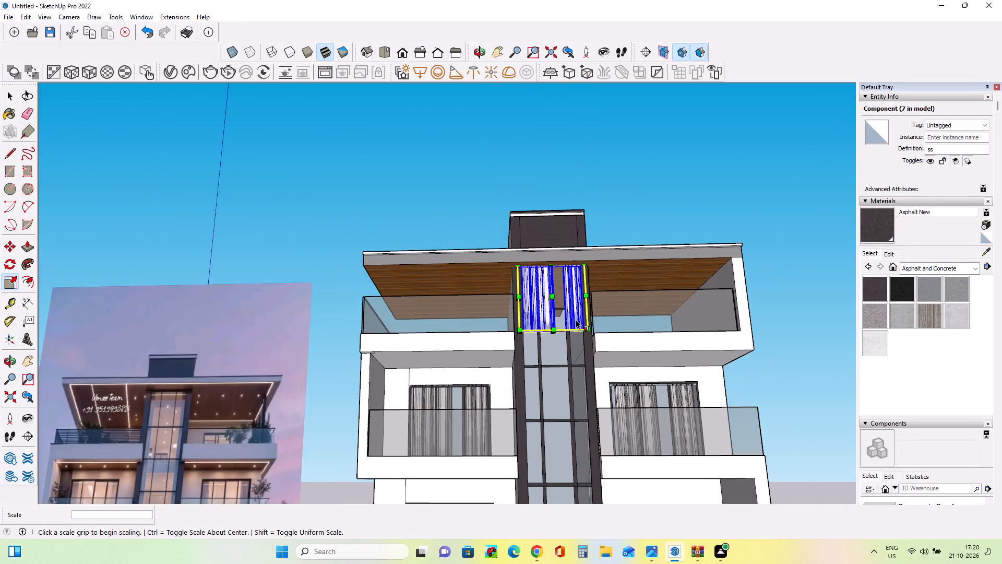
pyautogui.scroll(-7, 576, 320)
pyautogui.scroll(2, 570, 362)
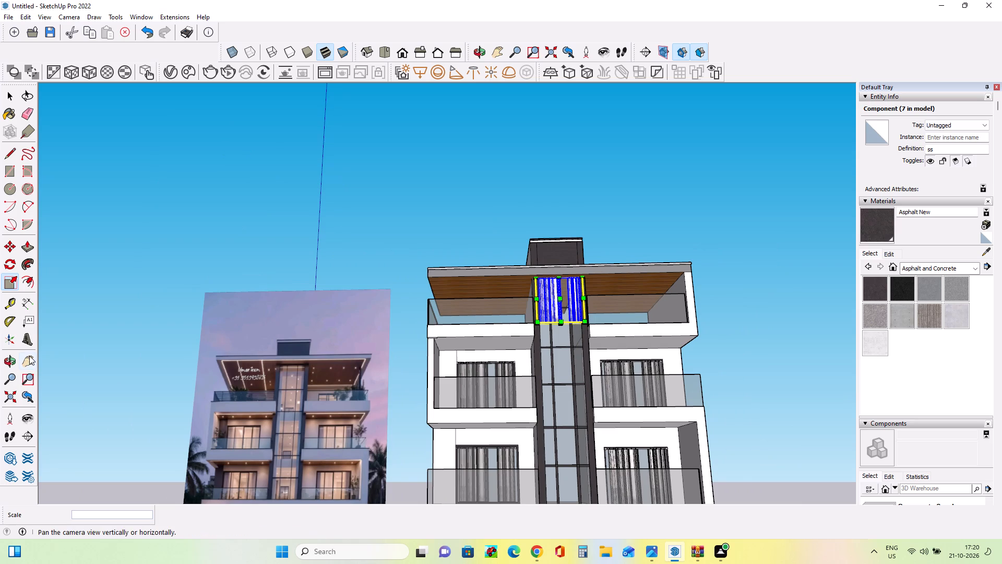
pyautogui.click(29, 356)
pyautogui.moveTo(295, 355); pyautogui.dragTo(295, 269)
pyautogui.scroll(2, 564, 304)
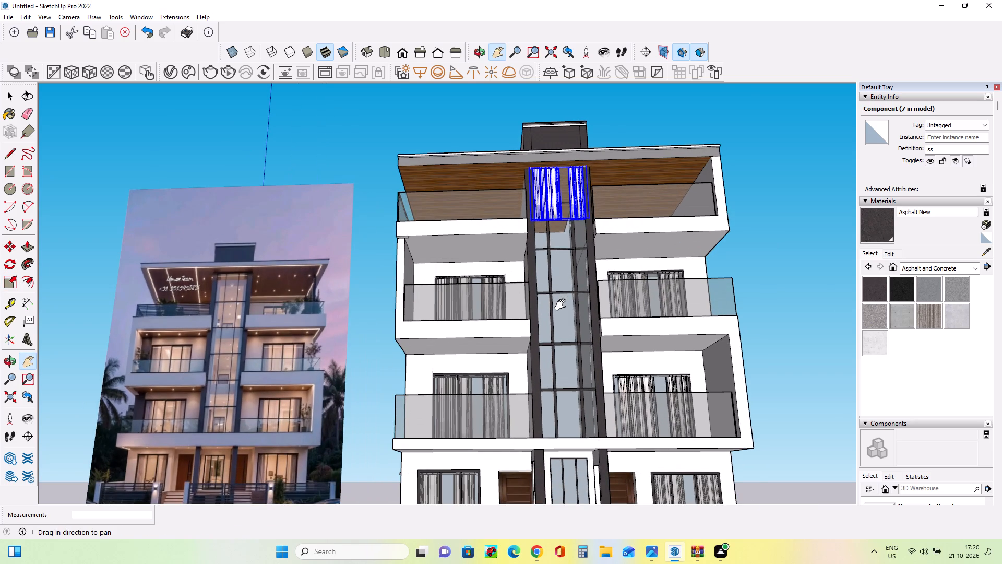
pyautogui.scroll(10, 570, 209)
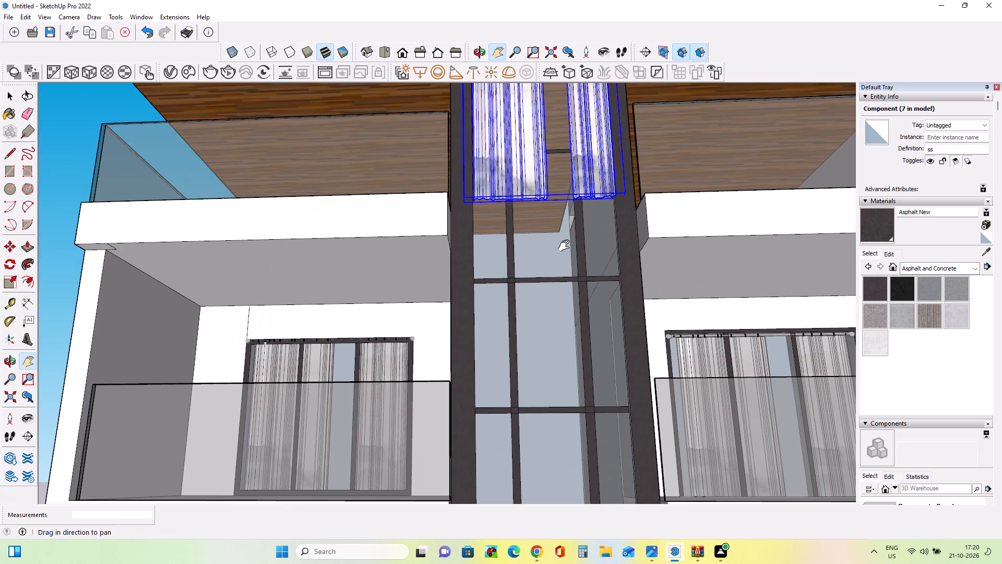
pyautogui.click(17, 281)
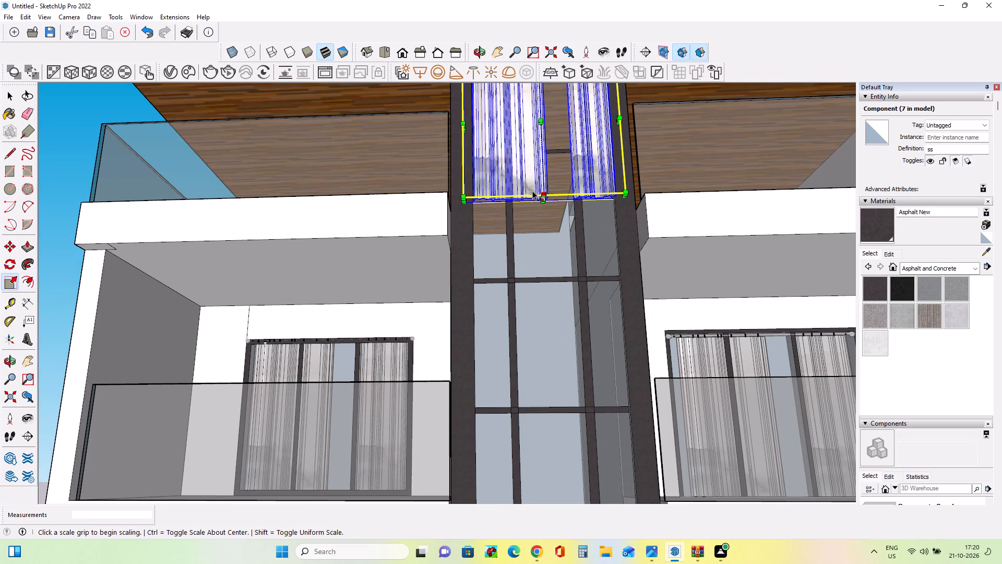
pyautogui.scroll(2, 532, 191)
pyautogui.moveTo(544, 206); pyautogui.dragTo(544, 215)
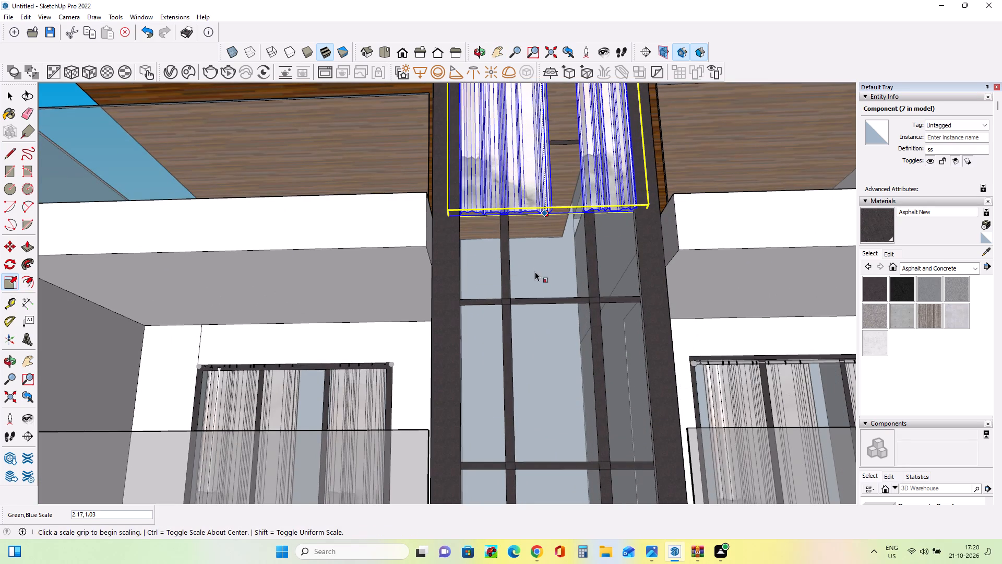
# Stretch the shaft curtain down along the blue axis to the lowest balcony level, covering the glazed shaft's full height, and deselect it.
pyautogui.moveTo(547, 211); pyautogui.dragTo(546, 313)
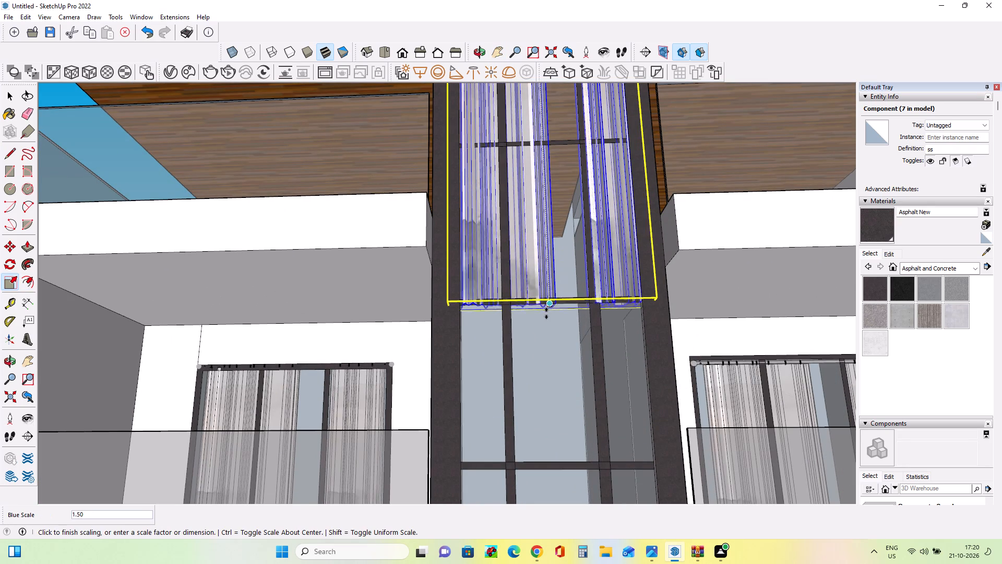
pyautogui.moveTo(546, 313); pyautogui.dragTo(544, 369)
pyautogui.scroll(-20, 545, 318)
pyautogui.scroll(-5, 545, 318)
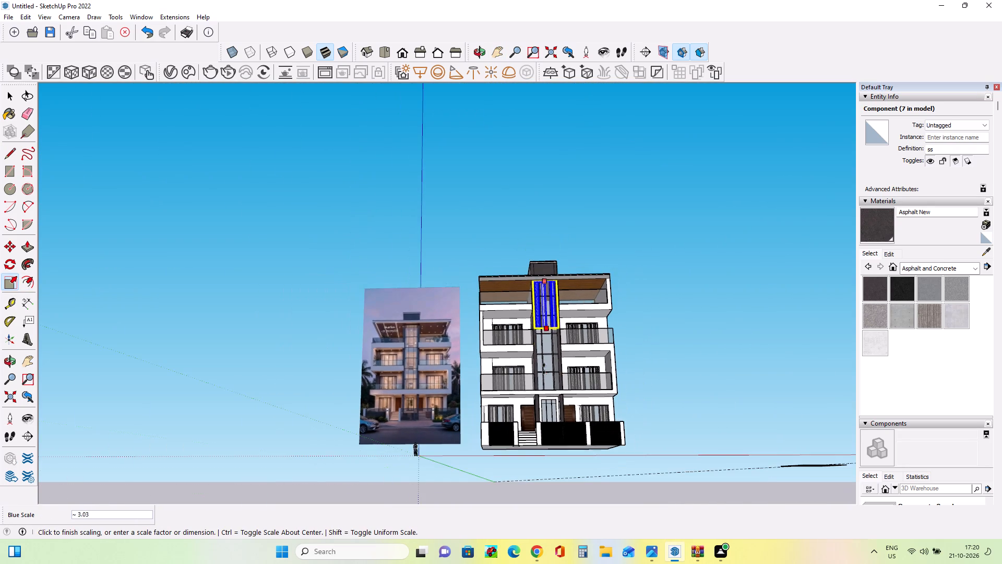
pyautogui.moveTo(544, 369); pyautogui.dragTo(551, 393)
pyautogui.scroll(8, 547, 283)
pyautogui.moveTo(546, 297); pyautogui.dragTo(554, 348, button='middle')
pyautogui.scroll(-3, 546, 339)
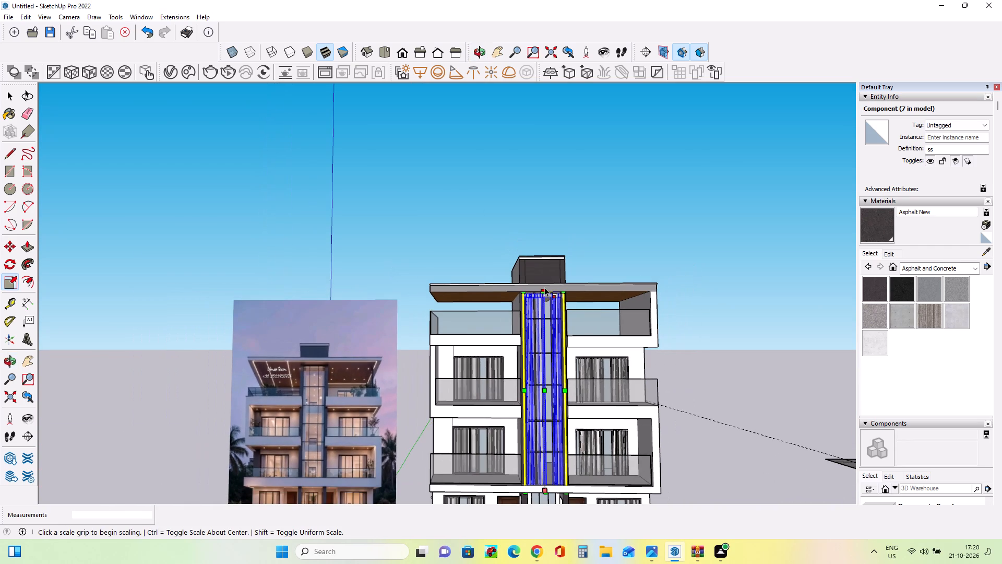
pyautogui.moveTo(676, 266); pyautogui.dragTo(740, 305, button='middle')
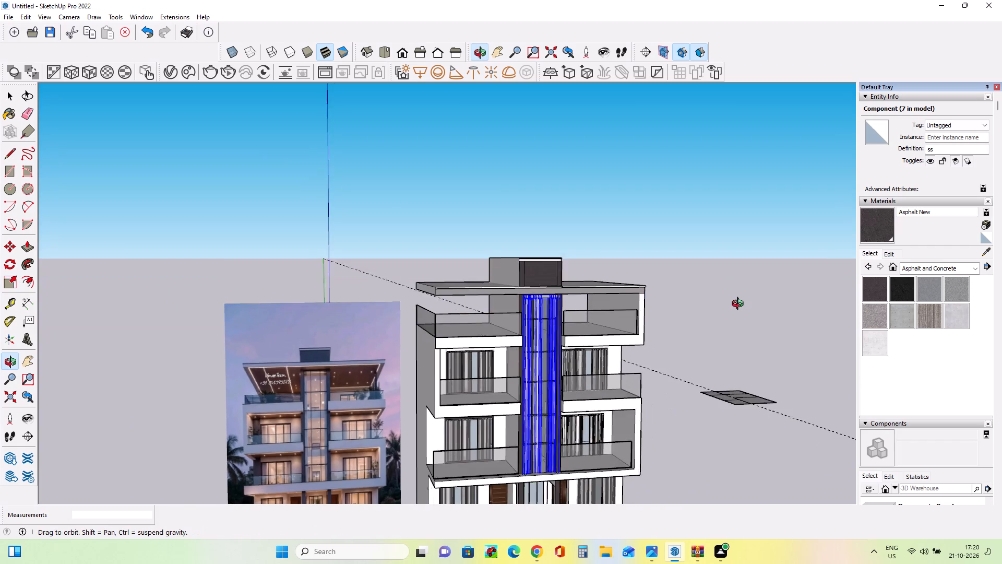
pyautogui.moveTo(740, 305); pyautogui.dragTo(741, 303, button='middle')
pyautogui.scroll(5, 533, 283)
pyautogui.moveTo(534, 291); pyautogui.dragTo(545, 307, button='middle')
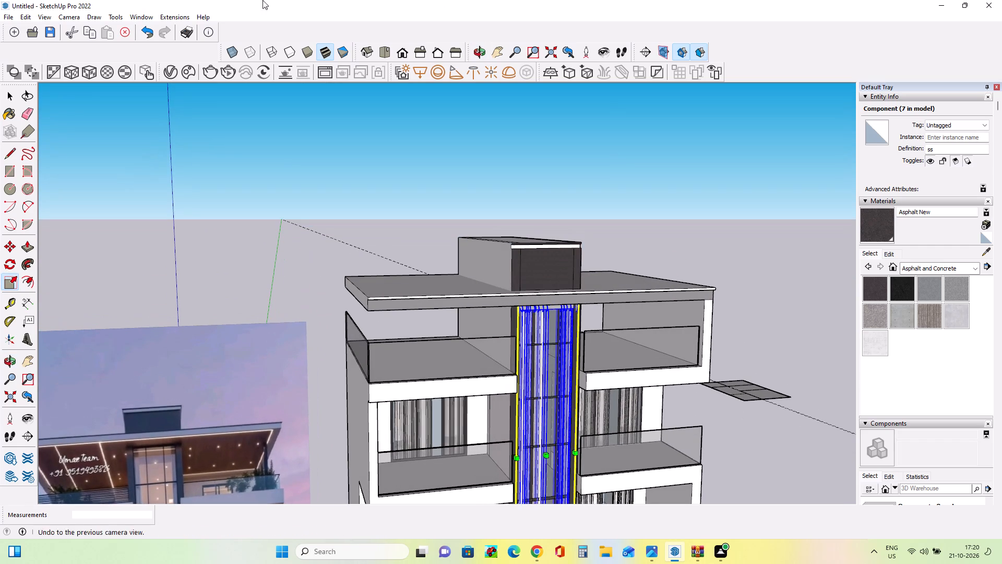
pyautogui.click(14, 95)
pyautogui.click(251, 143)
# Move the shaft curtain up about 5 5/8" so its rod sits closer under the roof canopy.
pyautogui.scroll(-3, 211, 146)
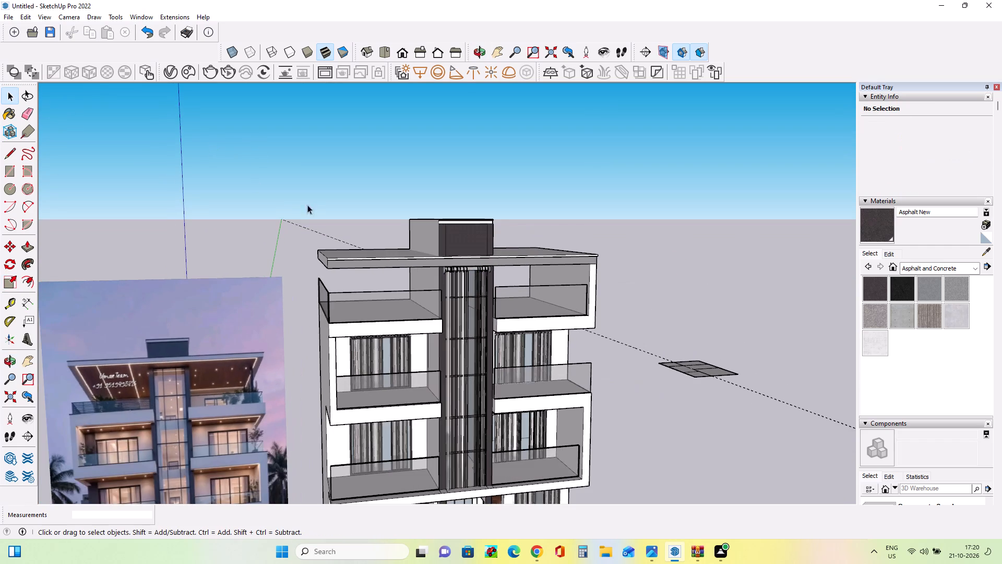
pyautogui.moveTo(434, 277); pyautogui.dragTo(402, 310, button='middle')
pyautogui.scroll(7, 404, 361)
pyautogui.moveTo(456, 383); pyautogui.dragTo(466, 392, button='middle')
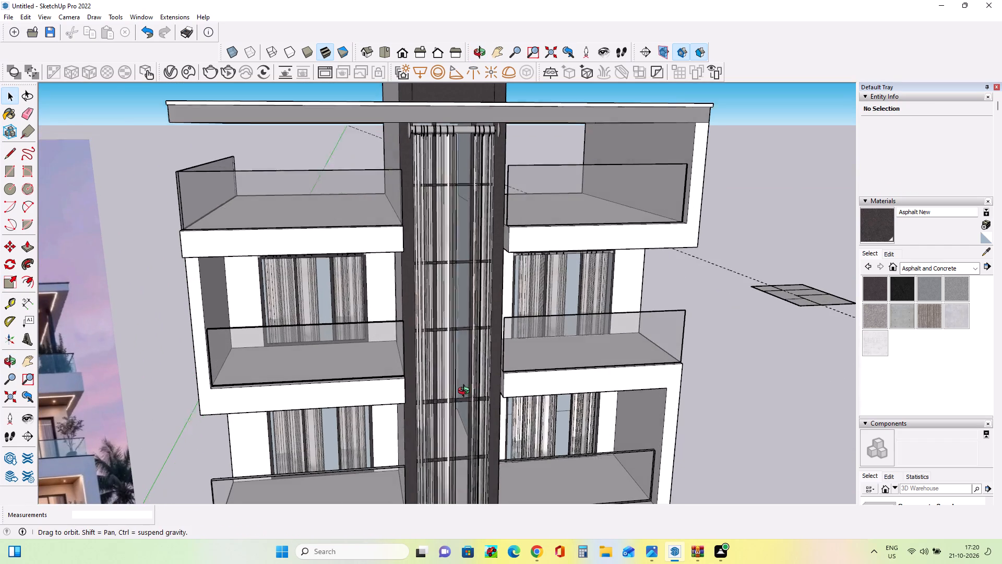
pyautogui.moveTo(466, 392); pyautogui.dragTo(460, 382, button='middle')
pyautogui.scroll(4, 396, 127)
pyautogui.moveTo(497, 132); pyautogui.dragTo(532, 125, button='middle')
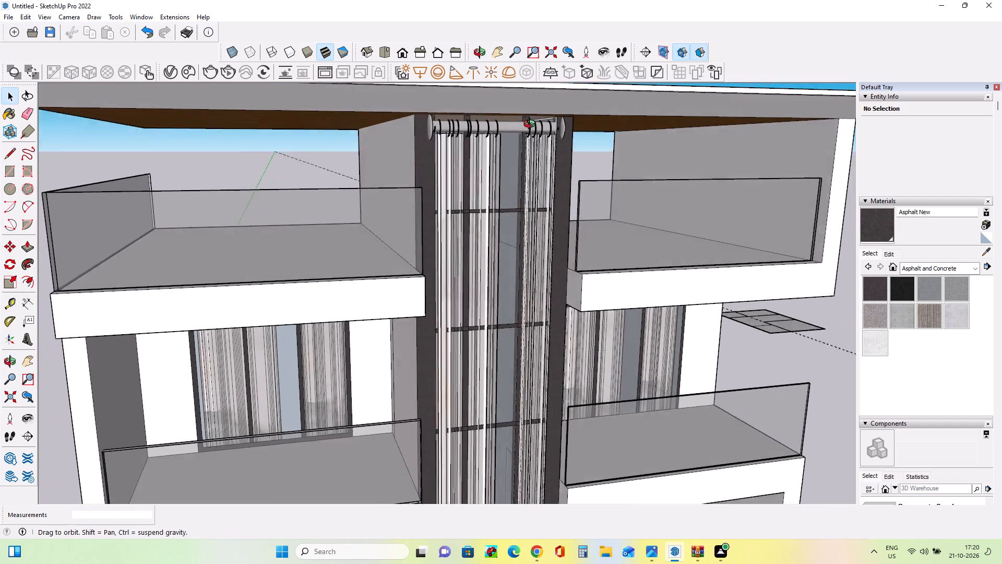
pyautogui.moveTo(532, 125); pyautogui.dragTo(580, 117, button='middle')
pyautogui.scroll(3, 441, 126)
pyautogui.click(486, 114)
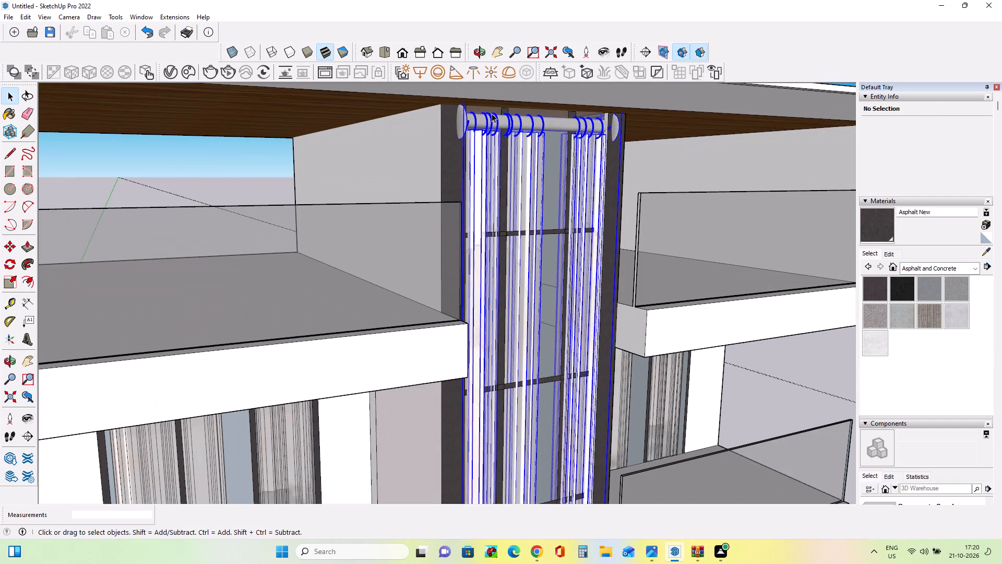
pyautogui.click(7, 247)
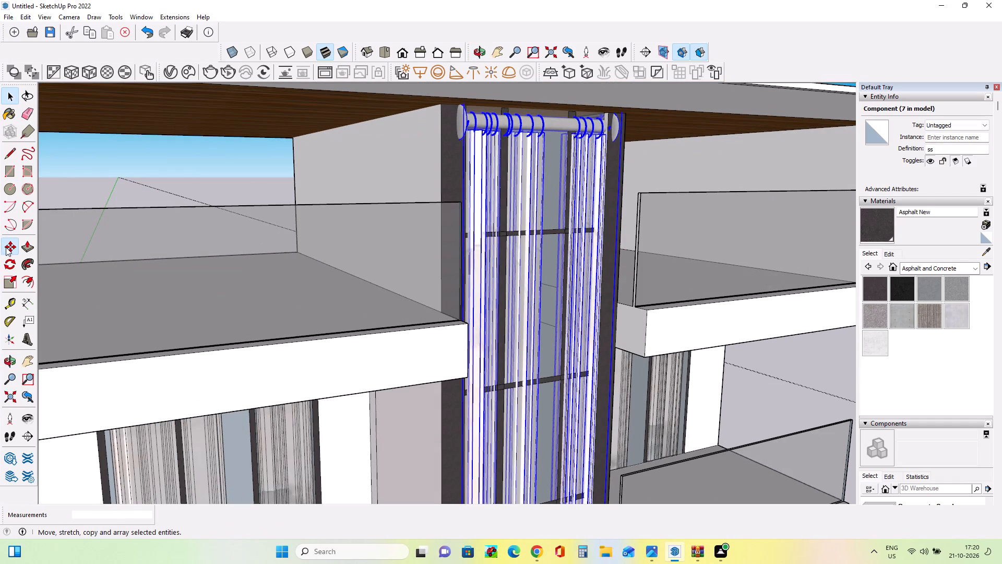
pyautogui.moveTo(521, 137); pyautogui.dragTo(506, 126)
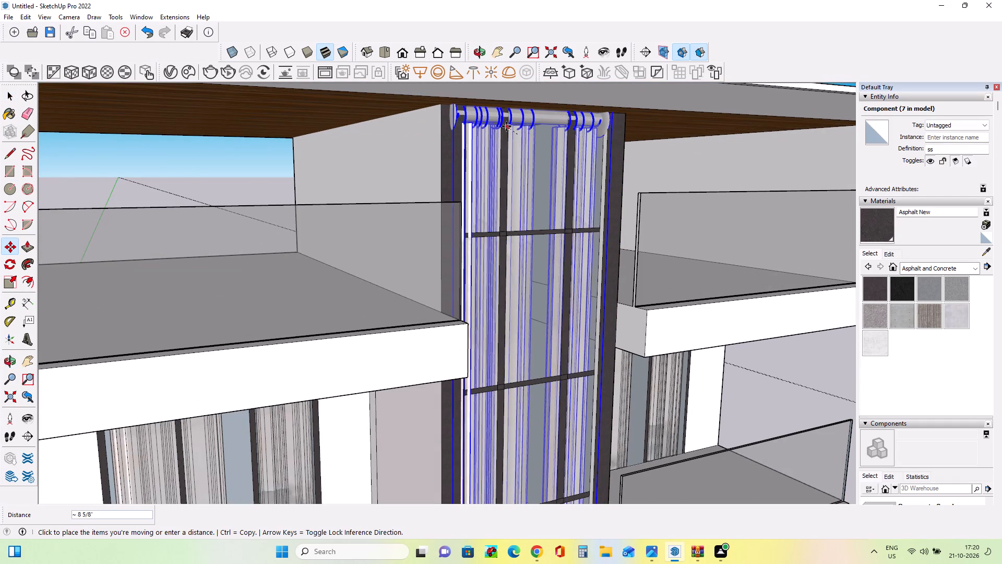
pyautogui.moveTo(506, 126); pyautogui.dragTo(520, 126)
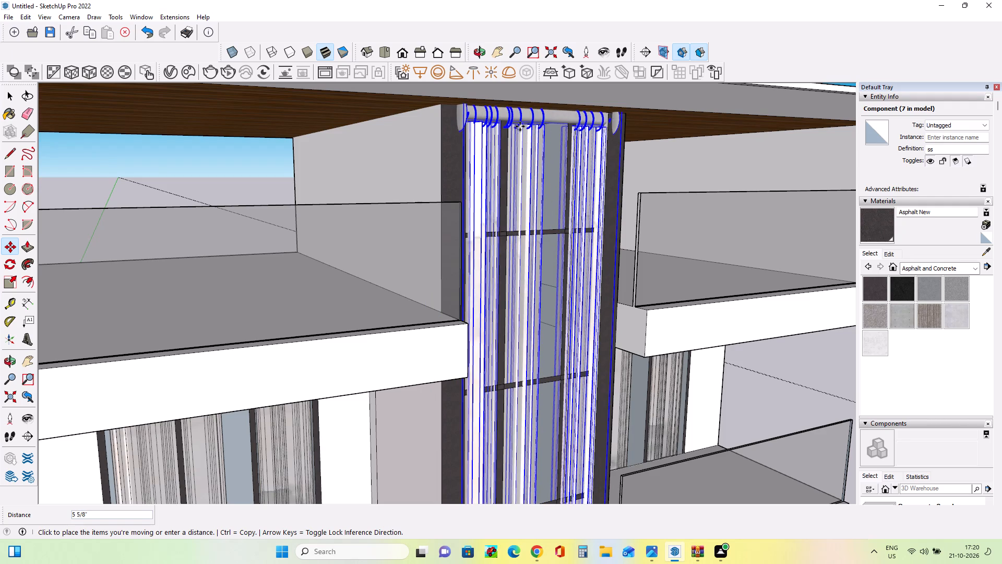
pyautogui.moveTo(520, 126); pyautogui.dragTo(520, 126)
# Reposition the shaft curtain deeper into the building so it hangs behind the shaft's glazing and dark mullions.
pyautogui.moveTo(618, 186); pyautogui.dragTo(275, 189, button='middle')
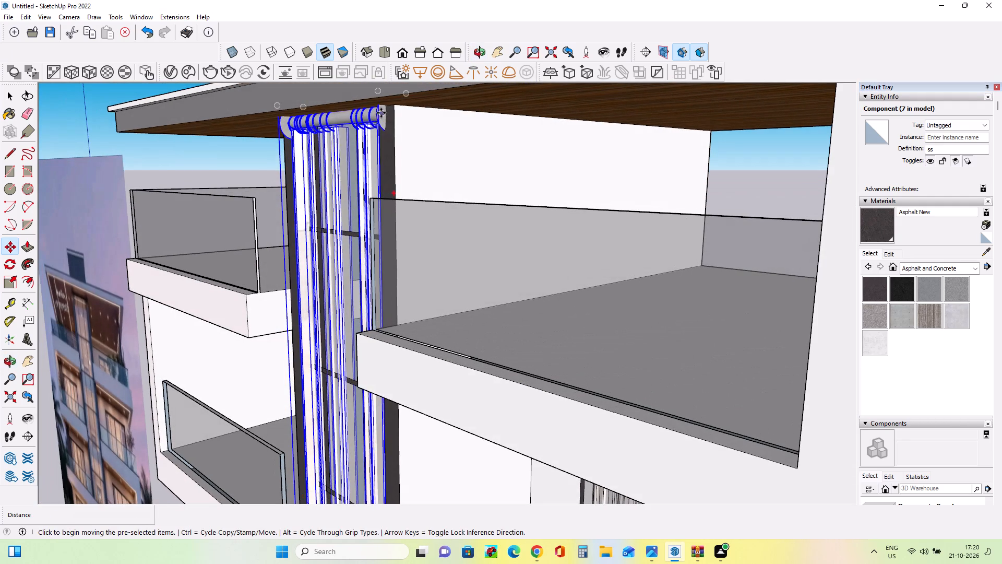
pyautogui.moveTo(381, 113); pyautogui.dragTo(476, 100)
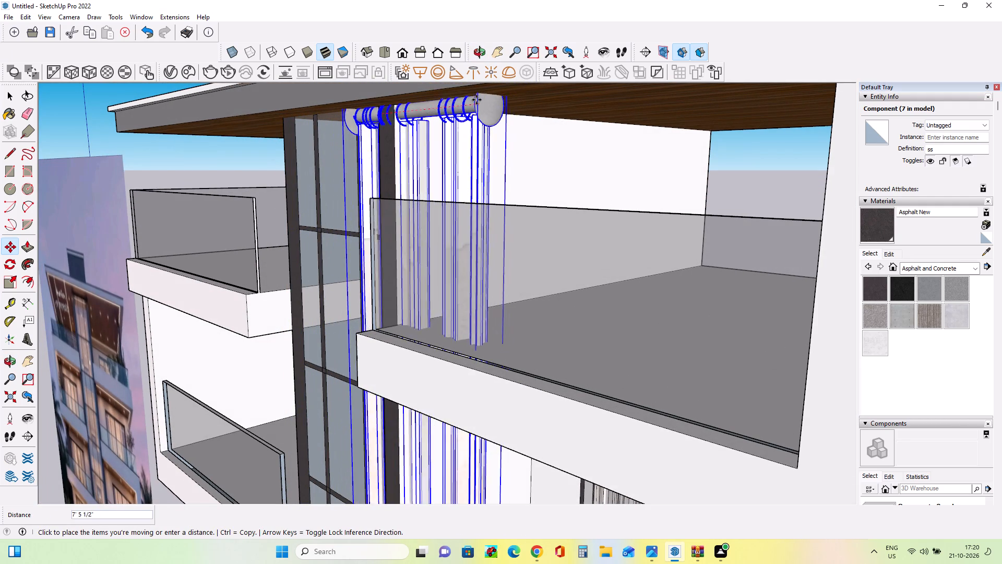
pyautogui.moveTo(476, 100); pyautogui.dragTo(378, 108)
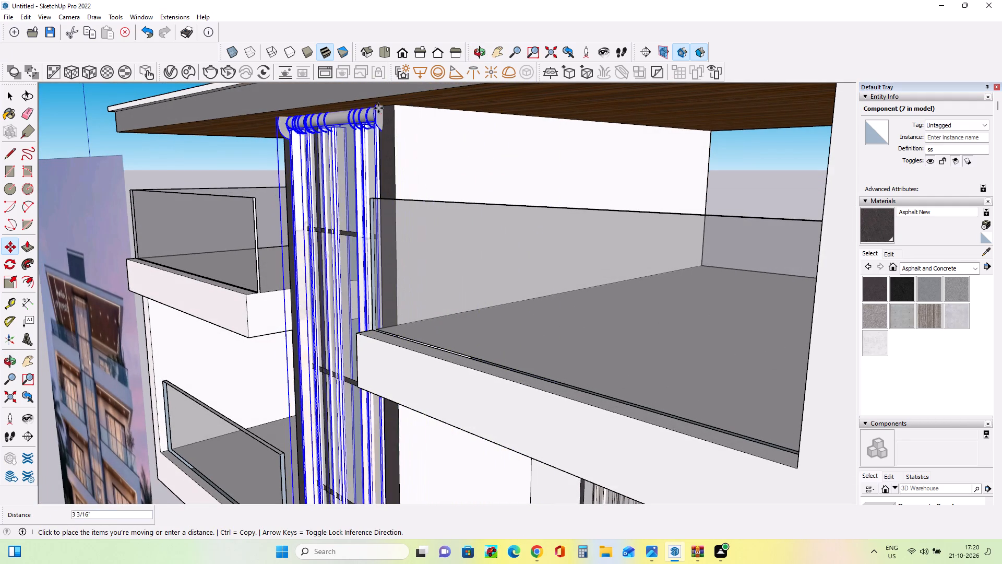
pyautogui.moveTo(378, 108); pyautogui.dragTo(377, 108)
pyautogui.moveTo(311, 233); pyautogui.dragTo(408, 197)
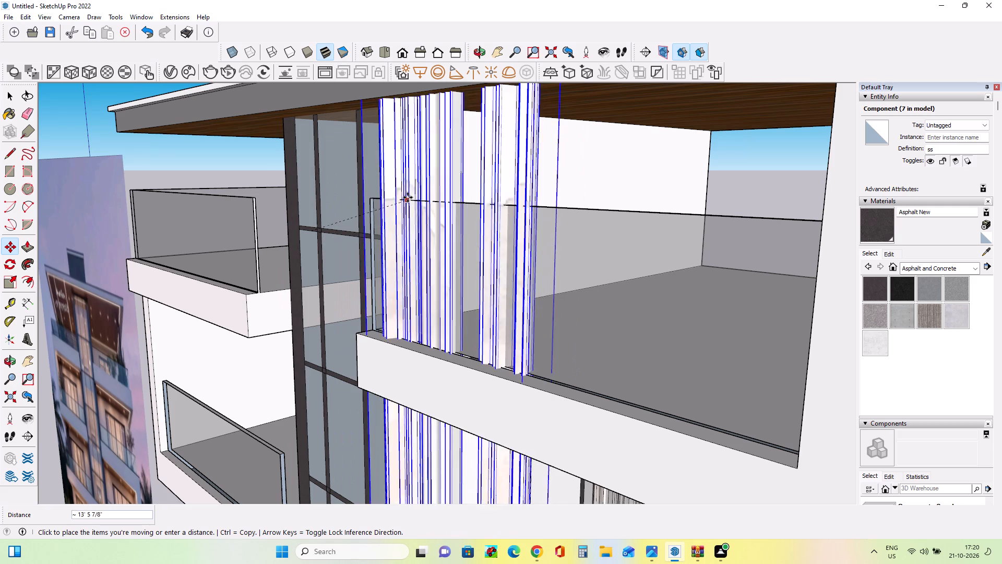
pyautogui.moveTo(408, 197); pyautogui.dragTo(474, 237)
pyautogui.scroll(-4, 564, 201)
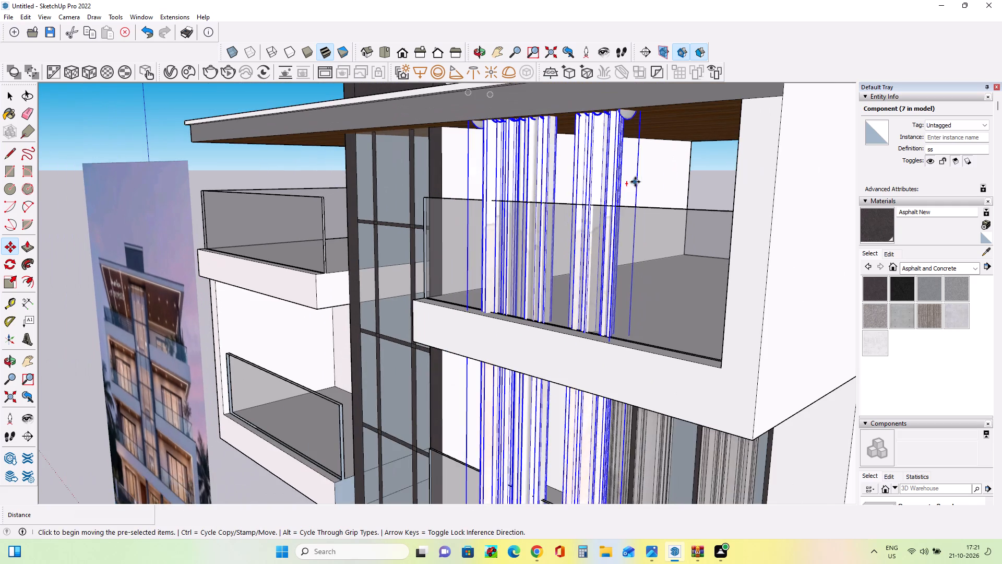
pyautogui.moveTo(603, 210); pyautogui.dragTo(856, 187, button='middle')
pyautogui.scroll(-3, 856, 186)
pyautogui.scroll(-3, 788, 190)
pyautogui.moveTo(761, 191); pyautogui.dragTo(767, 245, button='middle')
pyautogui.scroll(3, 745, 186)
pyautogui.moveTo(747, 199); pyautogui.dragTo(627, 199)
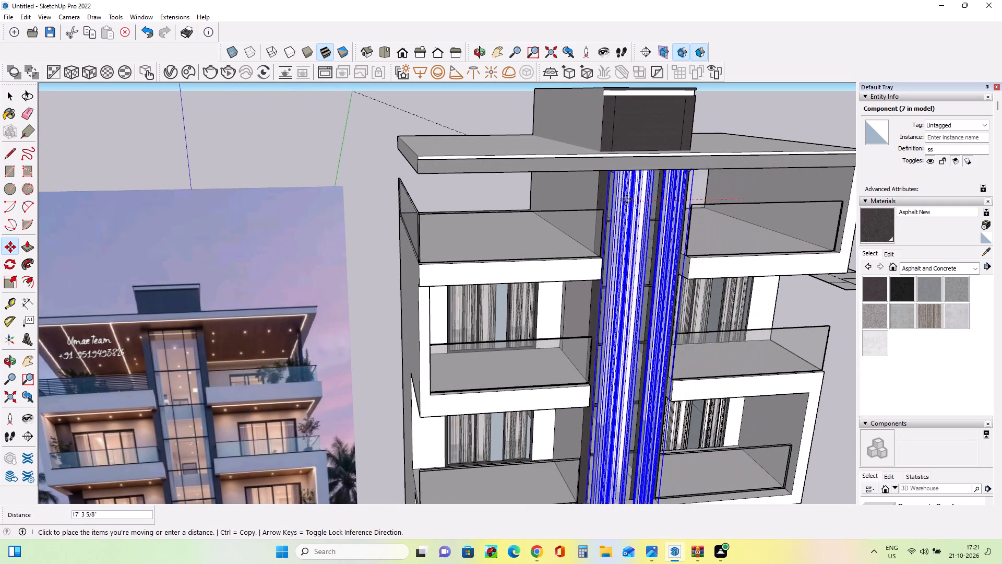
pyautogui.moveTo(627, 199); pyautogui.dragTo(621, 186)
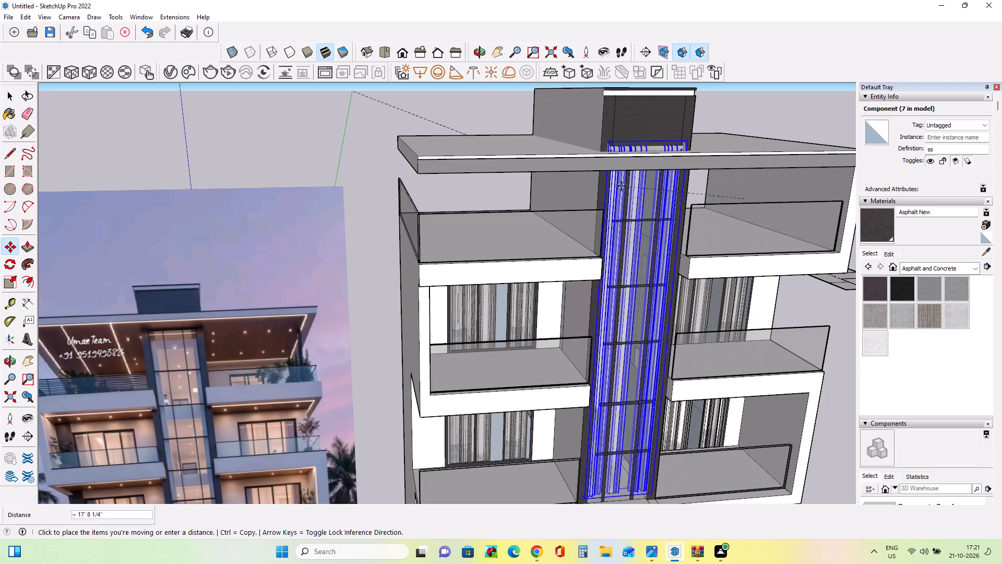
pyautogui.moveTo(621, 186); pyautogui.dragTo(624, 195)
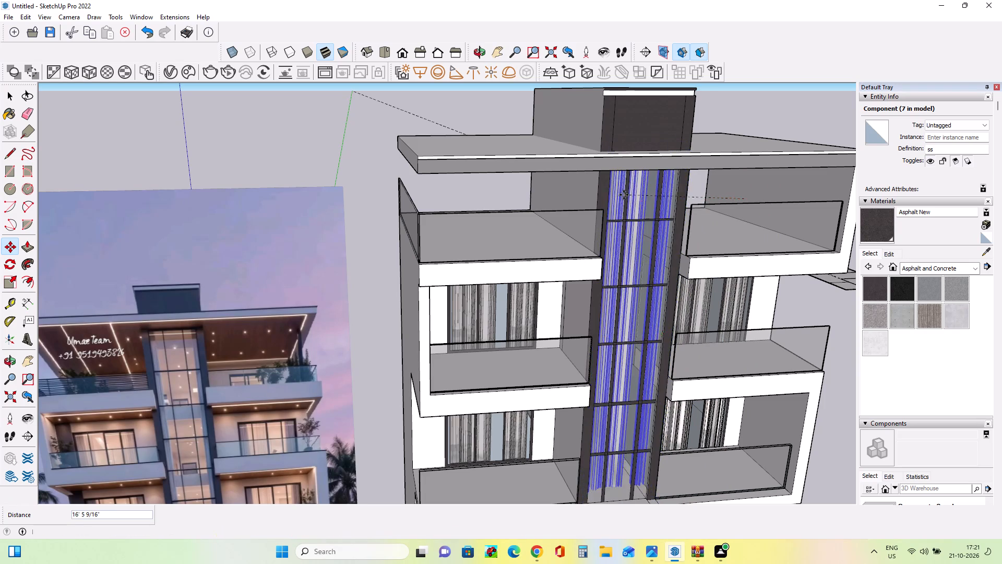
# Shift the shaft curtain sideways, finishing with a move of about 3' 4 13/16" along the red axis, to clear the adjacent balcony wall.
pyautogui.moveTo(682, 200); pyautogui.dragTo(639, 163, button='middle')
pyautogui.scroll(-6, 639, 163)
pyautogui.moveTo(645, 184); pyautogui.dragTo(545, 147, button='middle')
pyautogui.scroll(-3, 561, 151)
pyautogui.moveTo(597, 180); pyautogui.dragTo(720, 207, button='middle')
pyautogui.scroll(4, 649, 157)
pyautogui.moveTo(650, 175); pyautogui.dragTo(631, 175, button='middle')
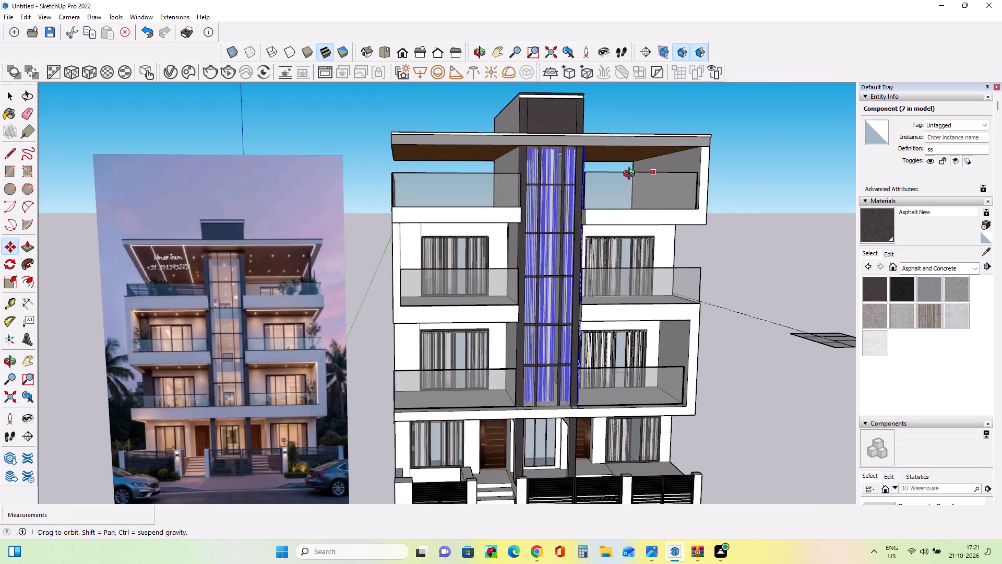
pyautogui.moveTo(631, 175); pyautogui.dragTo(459, 200, button='middle')
pyautogui.moveTo(557, 167); pyautogui.dragTo(551, 165)
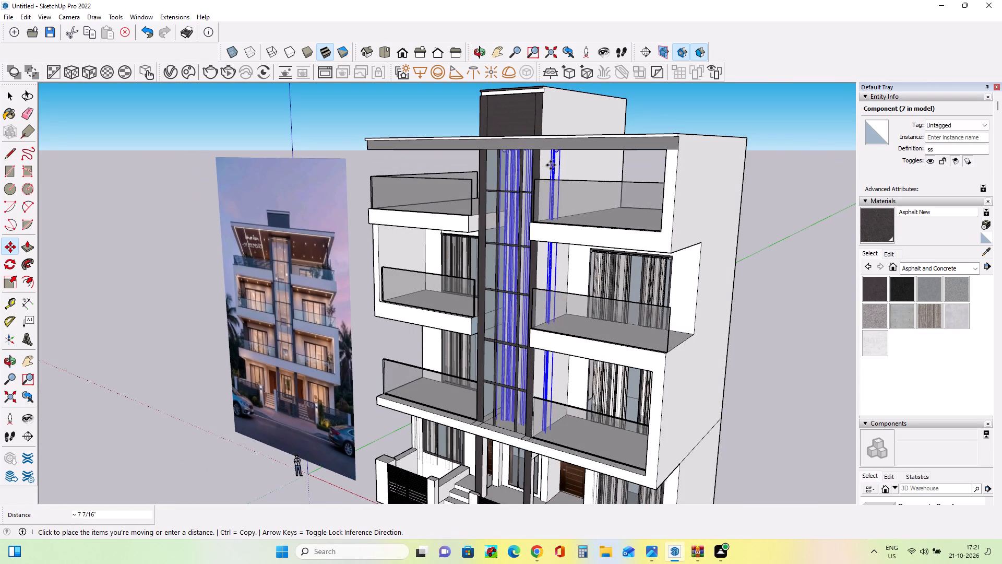
pyautogui.moveTo(551, 165); pyautogui.dragTo(544, 160)
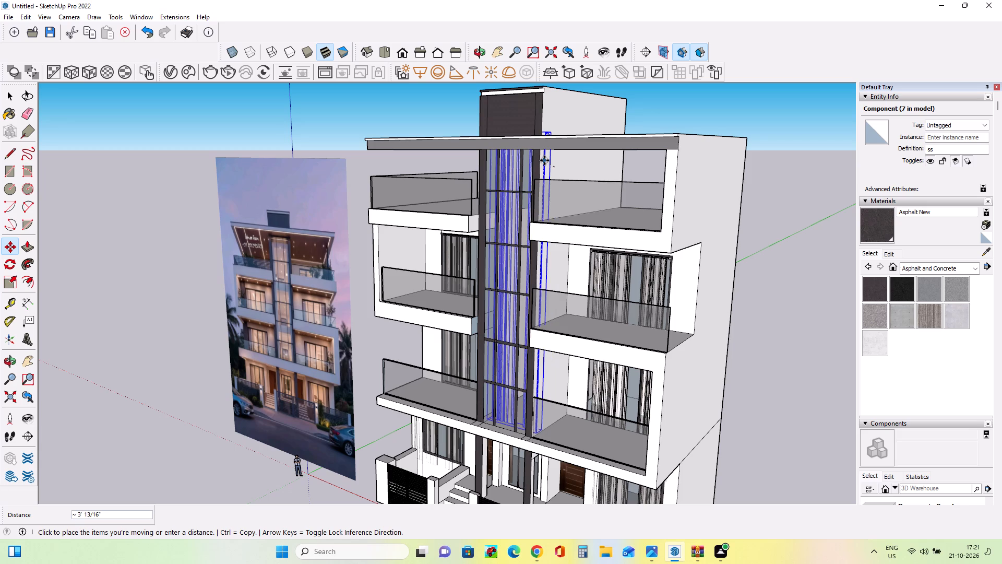
pyautogui.moveTo(544, 160); pyautogui.dragTo(545, 164)
pyautogui.scroll(7, 550, 172)
pyautogui.moveTo(562, 187); pyautogui.dragTo(510, 156, button='middle')
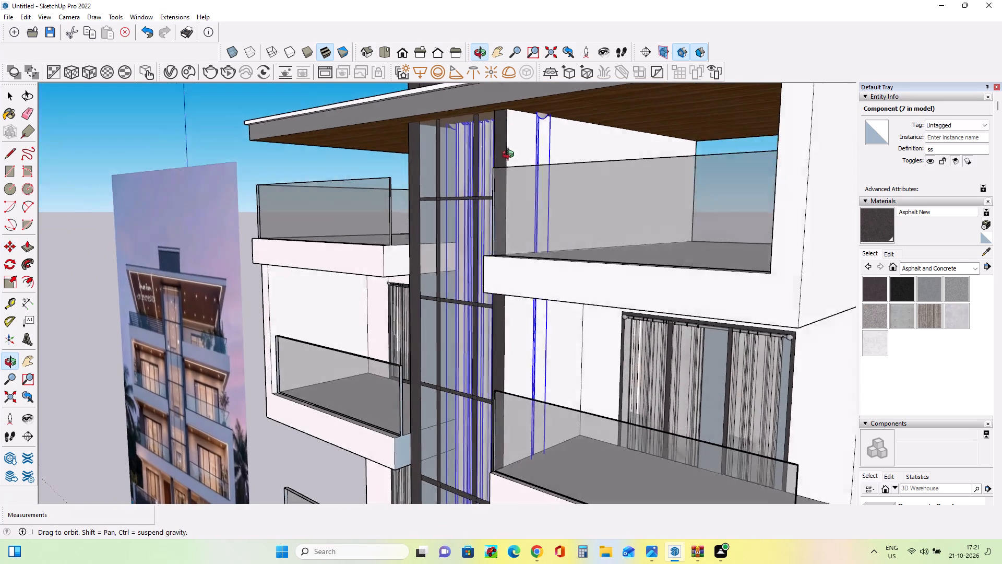
pyautogui.moveTo(510, 156); pyautogui.dragTo(510, 156, button='middle')
pyautogui.click(537, 116)
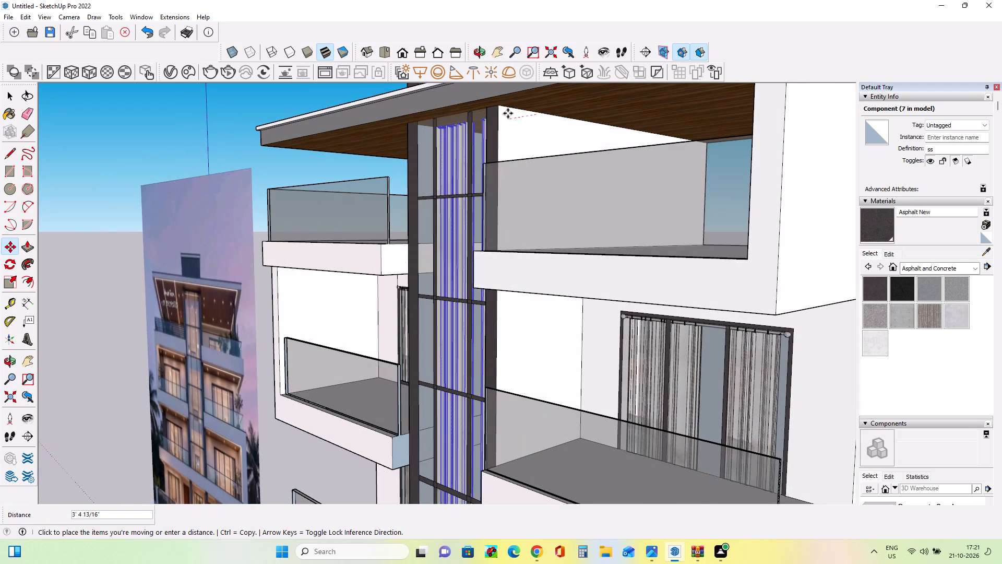
pyautogui.click(508, 113)
# Examine the front facade from several angles to check how the shaft curtain sits behind the glazing.
pyautogui.scroll(-8, 570, 116)
pyautogui.moveTo(574, 121); pyautogui.dragTo(608, 138, button='middle')
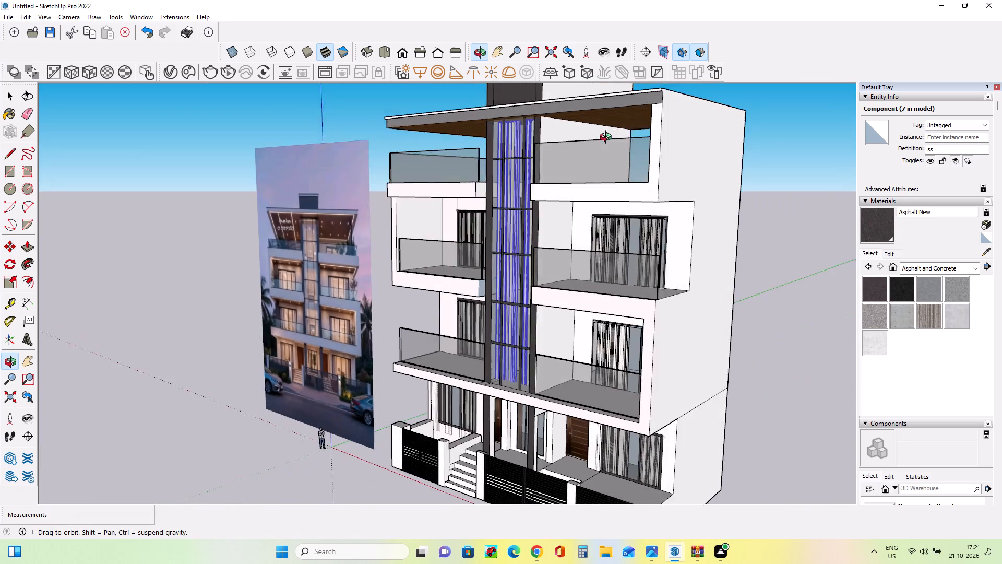
pyautogui.moveTo(608, 138); pyautogui.dragTo(623, 144, button='middle')
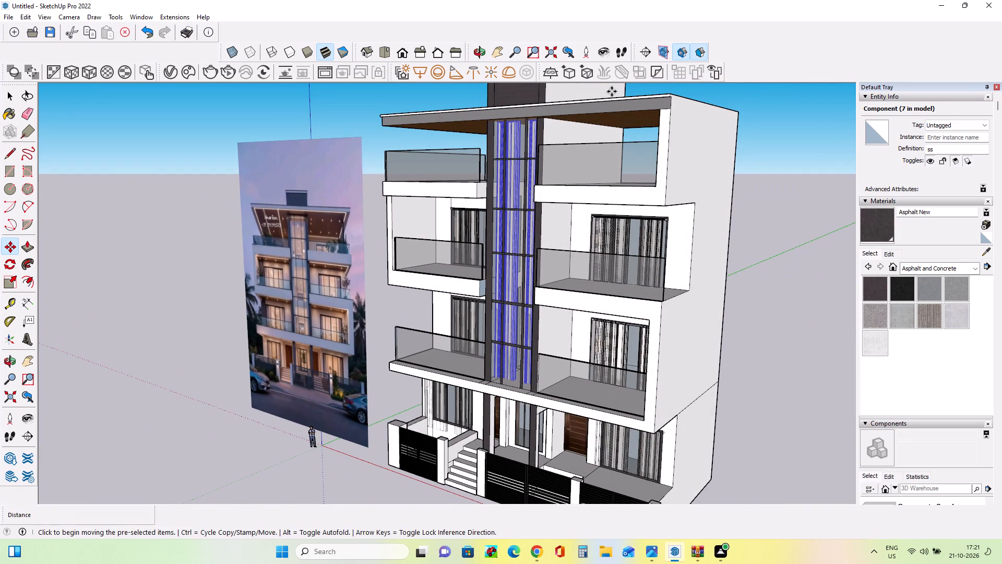
pyautogui.moveTo(617, 75); pyautogui.dragTo(790, 74, button='middle')
pyautogui.moveTo(597, 150); pyautogui.dragTo(712, 182, button='middle')
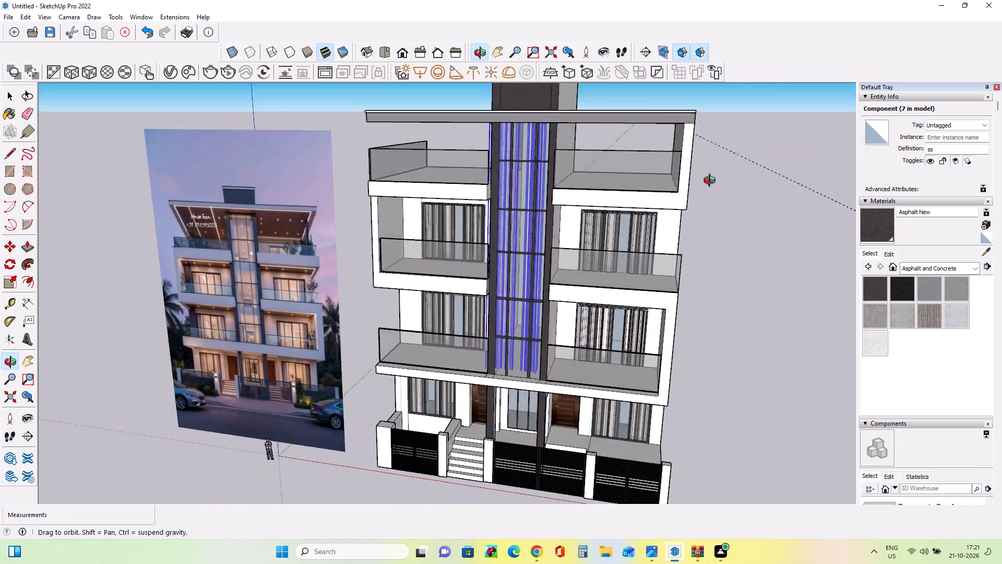
pyautogui.moveTo(712, 182); pyautogui.dragTo(718, 185, button='middle')
pyautogui.scroll(-3, 714, 183)
pyautogui.moveTo(722, 168); pyautogui.dragTo(757, 164, button='middle')
pyautogui.scroll(3, 693, 151)
pyautogui.scroll(3, 449, 255)
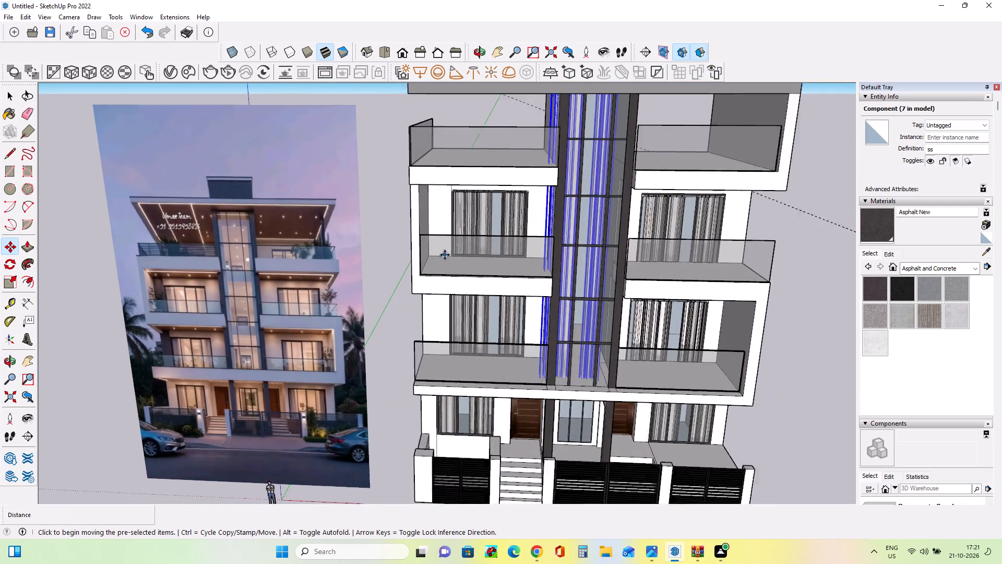
# Examine the top-floor balconies in the reference image and compare them with the modelled facade.
pyautogui.scroll(1, 445, 255)
pyautogui.moveTo(271, 255); pyautogui.dragTo(303, 253, button='middle')
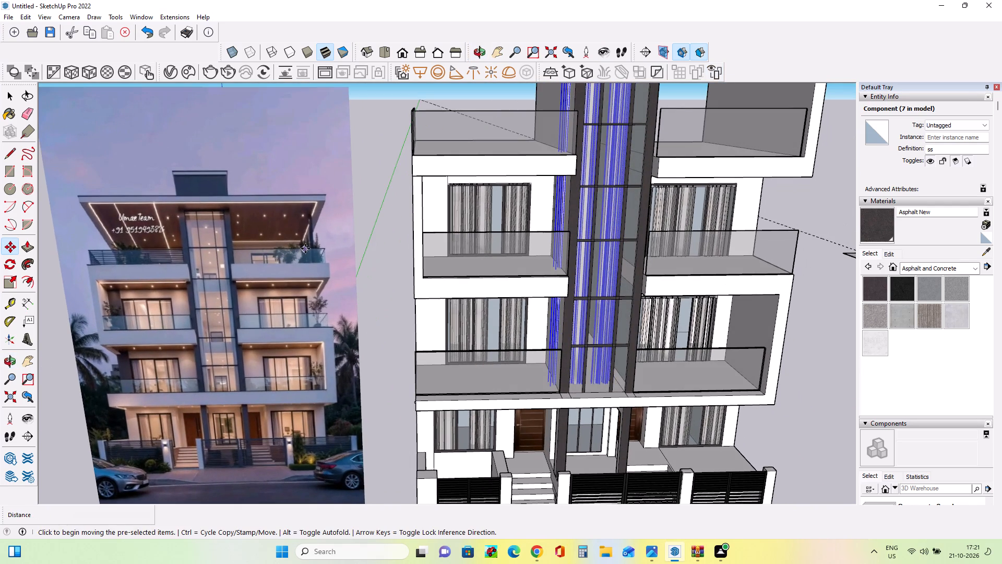
pyautogui.scroll(5, 305, 249)
pyautogui.scroll(-3, 306, 247)
pyautogui.scroll(5, 72, 262)
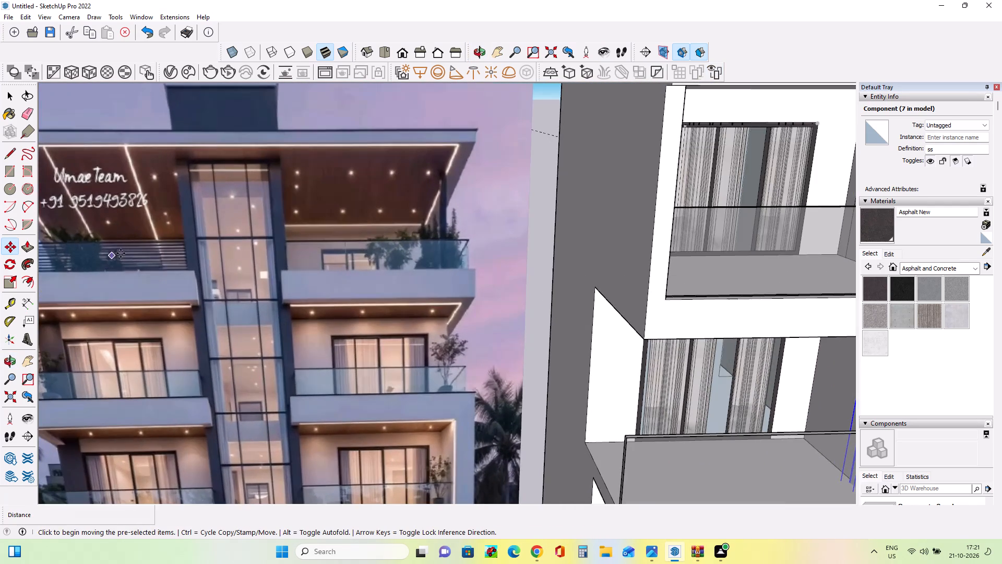
pyautogui.scroll(-6, 270, 224)
pyautogui.scroll(-4, 634, 142)
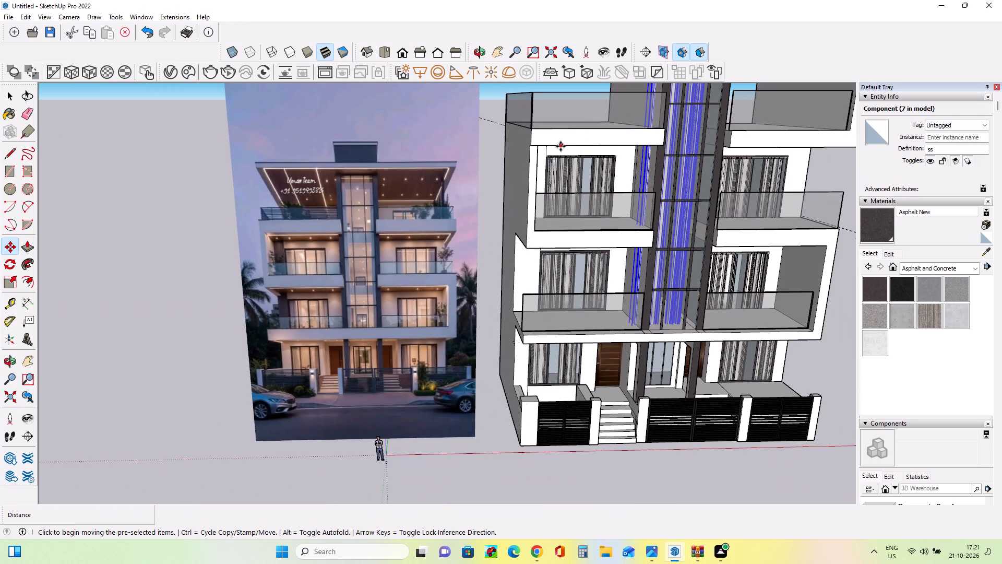
# Draw a rectangle about 30' deep over the rear part of the top-floor balcony's floor, on the side with the full-height end wall.
pyautogui.scroll(-3, 560, 146)
pyautogui.moveTo(812, 128); pyautogui.dragTo(598, 121, button='middle')
pyautogui.scroll(-3, 595, 123)
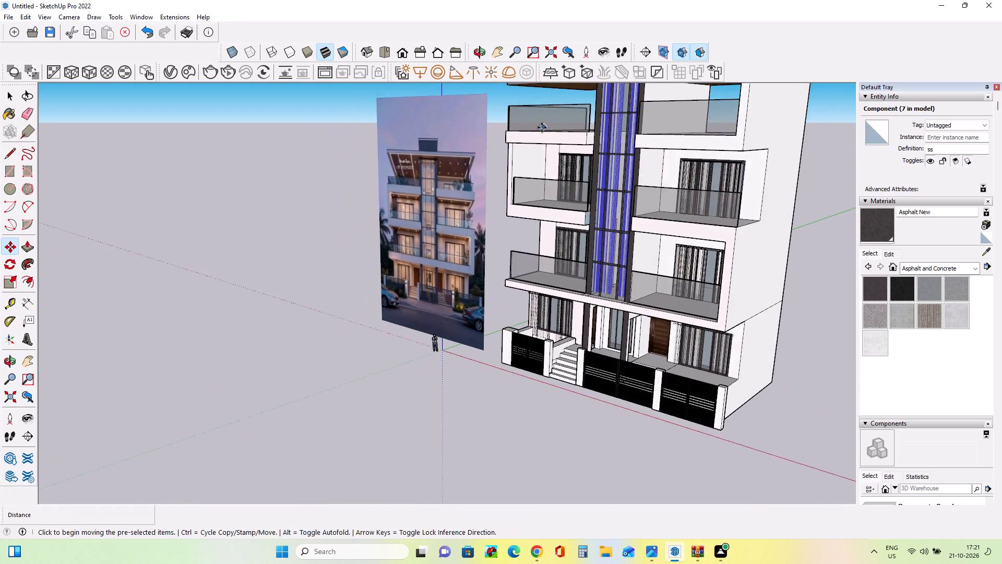
pyautogui.scroll(-3, 542, 127)
pyautogui.moveTo(717, 115); pyautogui.dragTo(421, 134, button='middle')
pyautogui.moveTo(577, 163); pyautogui.dragTo(262, 229, button='middle')
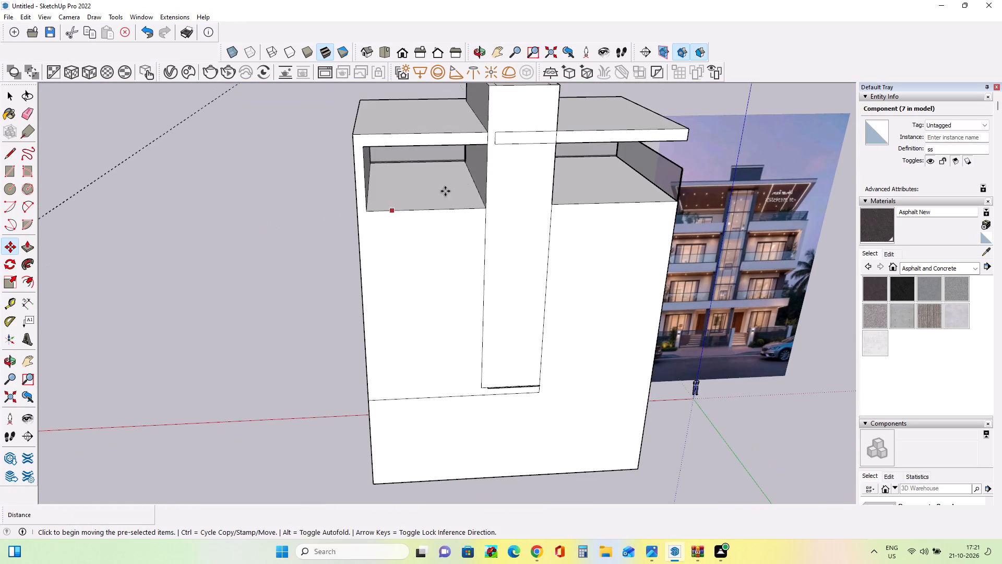
pyautogui.moveTo(463, 168); pyautogui.dragTo(460, 153, button='middle')
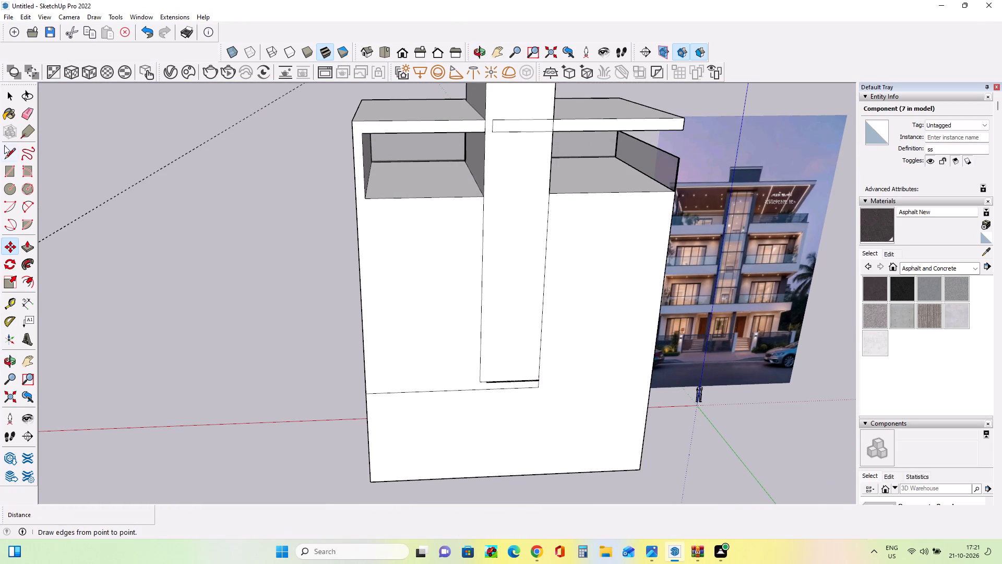
pyautogui.click(4, 169)
pyautogui.moveTo(542, 222); pyautogui.dragTo(541, 264, button='middle')
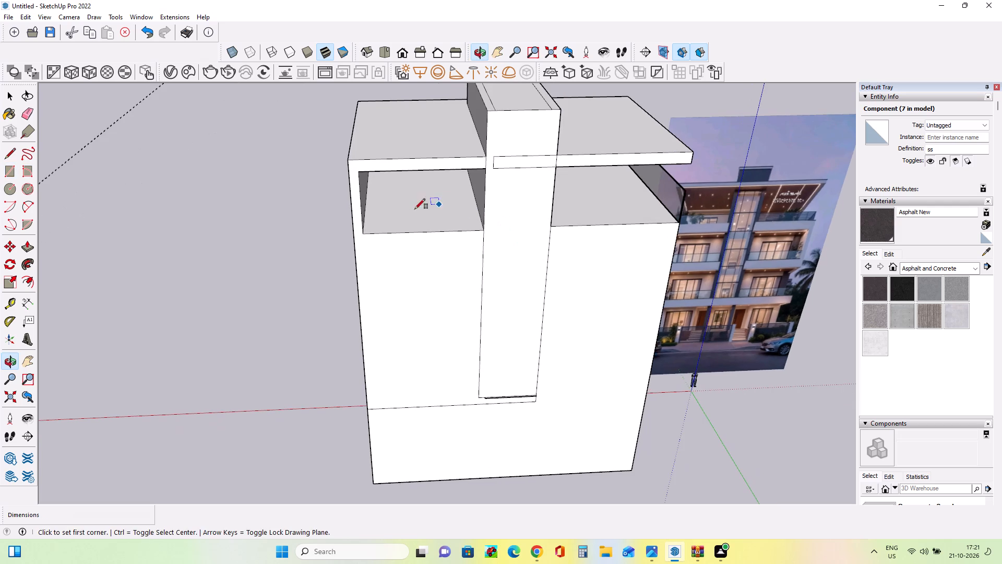
pyautogui.moveTo(405, 211); pyautogui.dragTo(384, 155, button='middle')
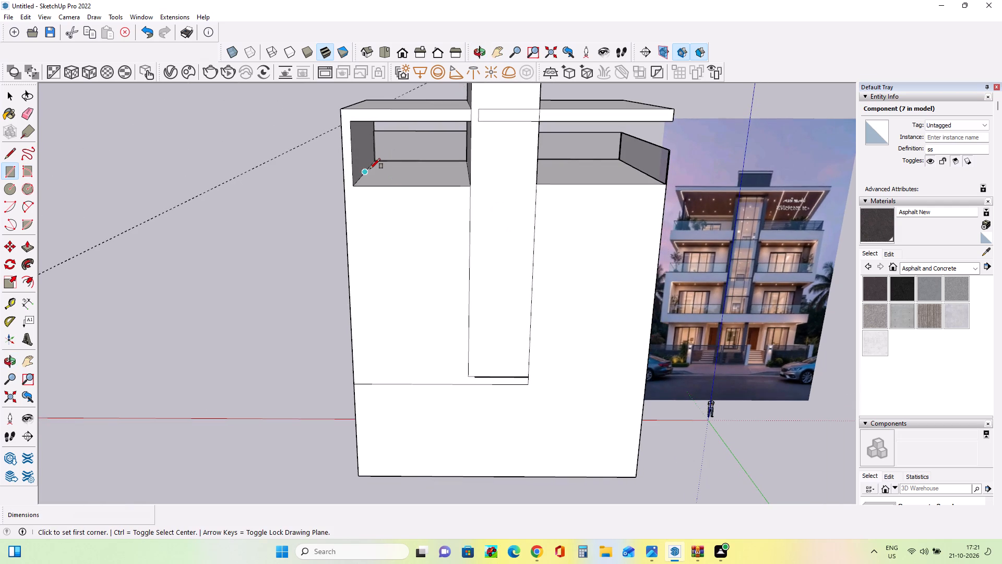
pyautogui.scroll(5, 371, 168)
pyautogui.click(373, 166)
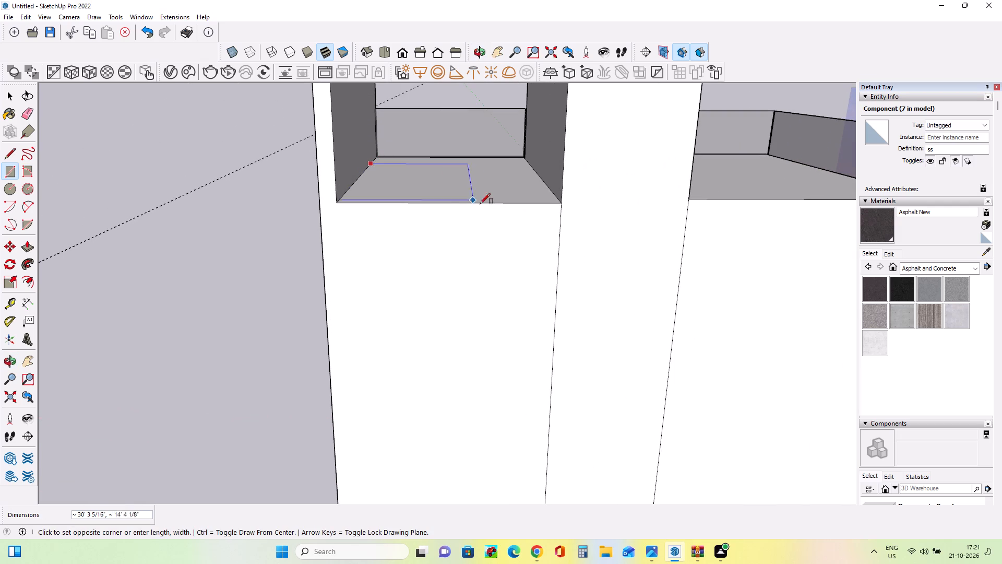
pyautogui.click(556, 203)
# Push/Pull the rear floor rectangle up about 12' 4 13/16" to the roof underside to form the top-floor balcony's back wall.
pyautogui.scroll(-3, 447, 266)
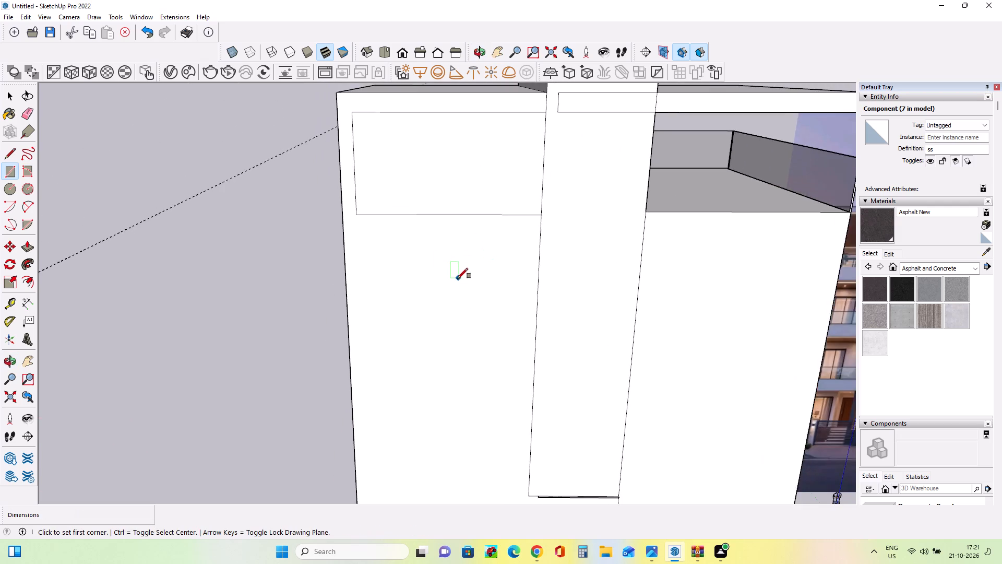
pyautogui.scroll(-8, 458, 278)
pyautogui.moveTo(581, 301); pyautogui.dragTo(951, 279, button='middle')
pyautogui.moveTo(511, 236); pyautogui.dragTo(658, 257, button='middle')
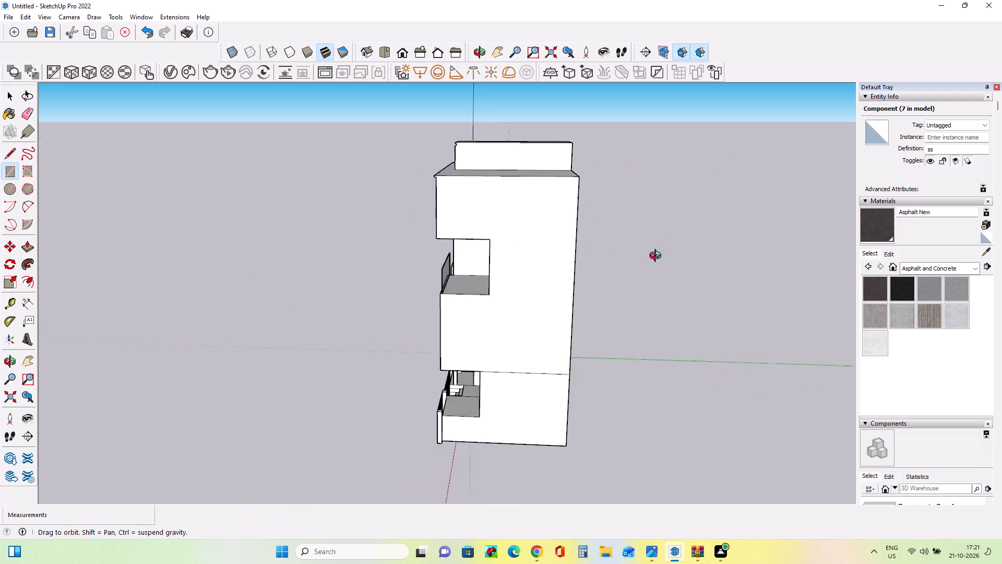
pyautogui.moveTo(658, 257); pyautogui.dragTo(779, 244, button='middle')
pyautogui.scroll(2, 478, 206)
pyautogui.moveTo(496, 216); pyautogui.dragTo(659, 309, button='middle')
pyautogui.scroll(2, 575, 203)
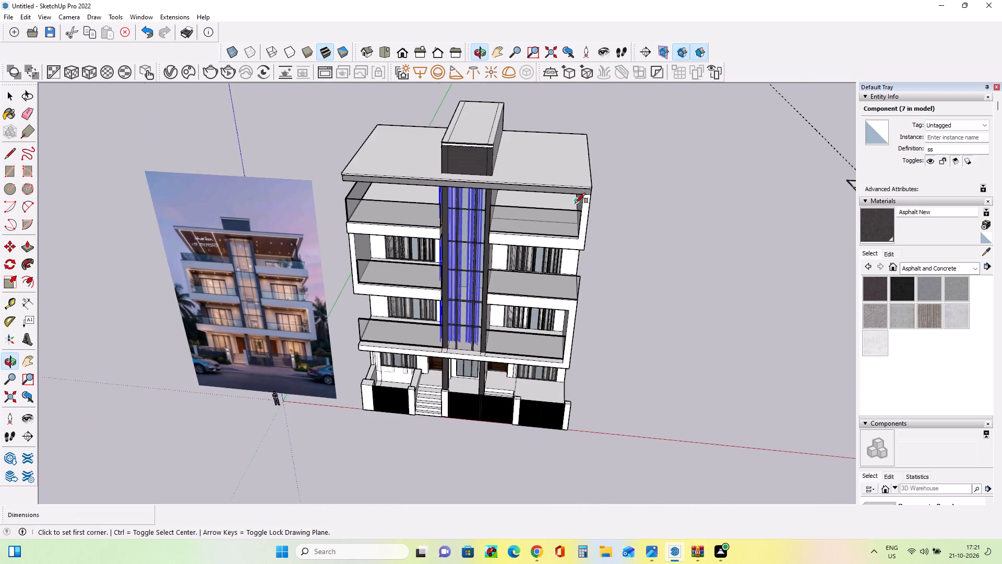
pyautogui.scroll(1, 575, 203)
pyautogui.moveTo(543, 227); pyautogui.dragTo(549, 157, button='middle')
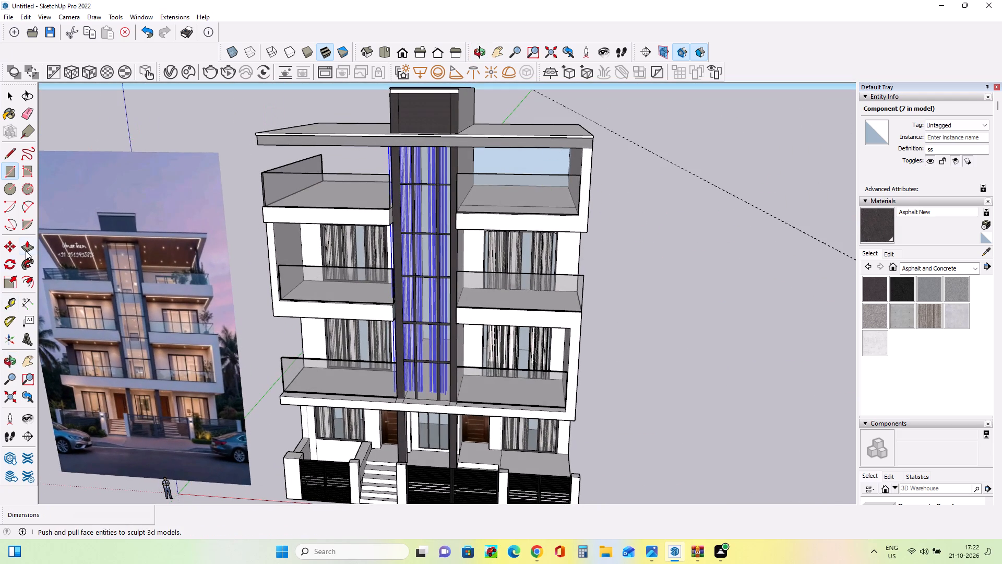
pyautogui.click(27, 245)
pyautogui.moveTo(396, 244); pyautogui.dragTo(404, 285, button='middle')
pyautogui.scroll(4, 474, 196)
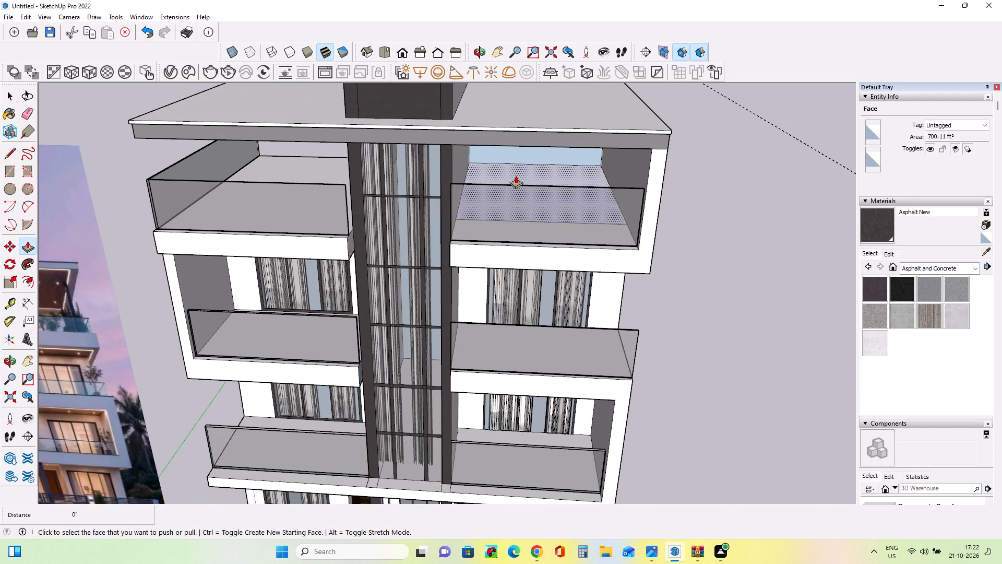
pyautogui.click(516, 175)
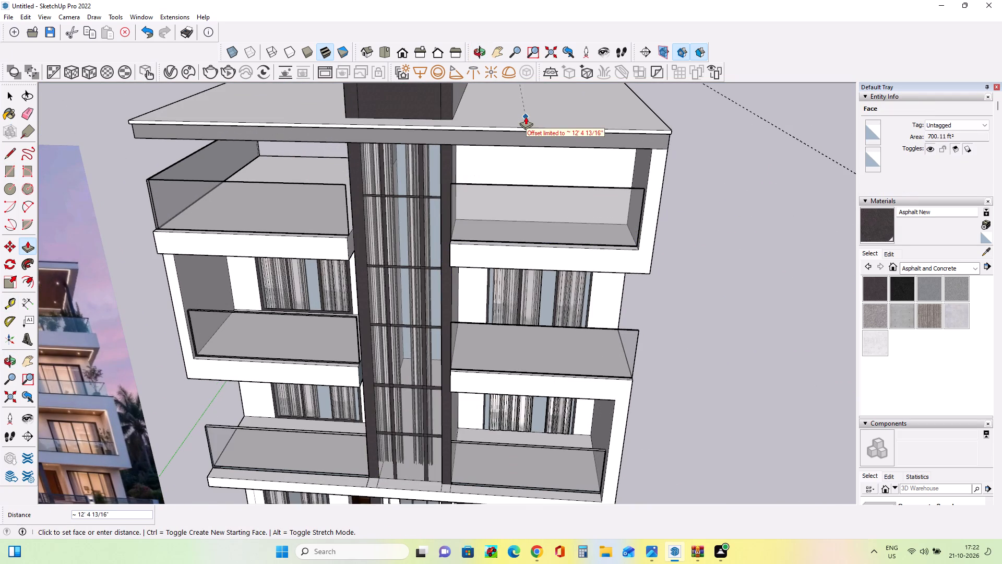
pyautogui.click(526, 116)
# Push the top-floor balcony's new back wall deeper into the building by about 4' 6 1/4", and by another 2' 7 3/8".
pyautogui.moveTo(526, 226); pyautogui.dragTo(538, 178, button='middle')
pyautogui.scroll(-2, 538, 178)
pyautogui.scroll(-3, 398, 224)
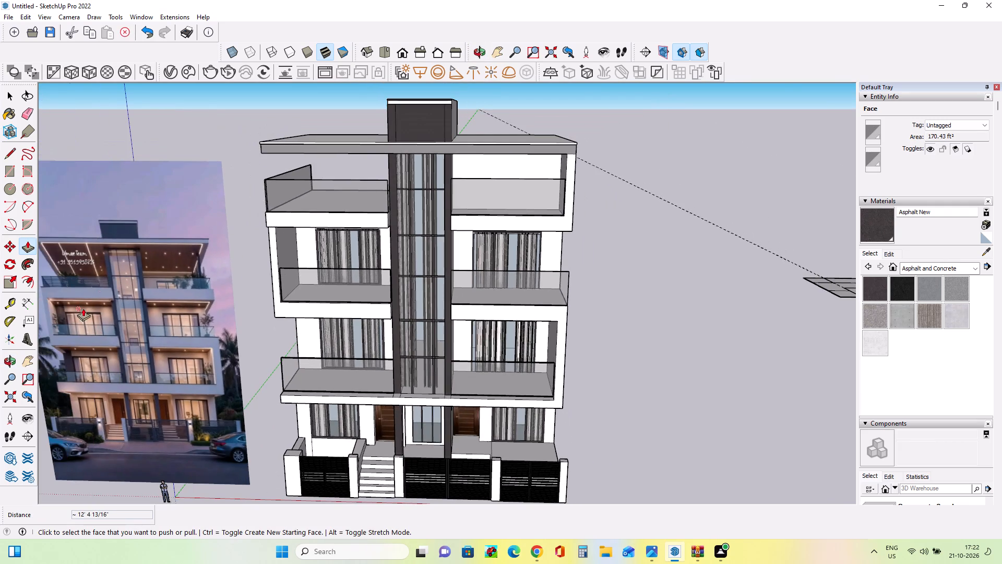
pyautogui.scroll(2, 153, 271)
pyautogui.moveTo(198, 292); pyautogui.dragTo(202, 340, button='middle')
pyautogui.moveTo(202, 340); pyautogui.dragTo(213, 289, button='middle')
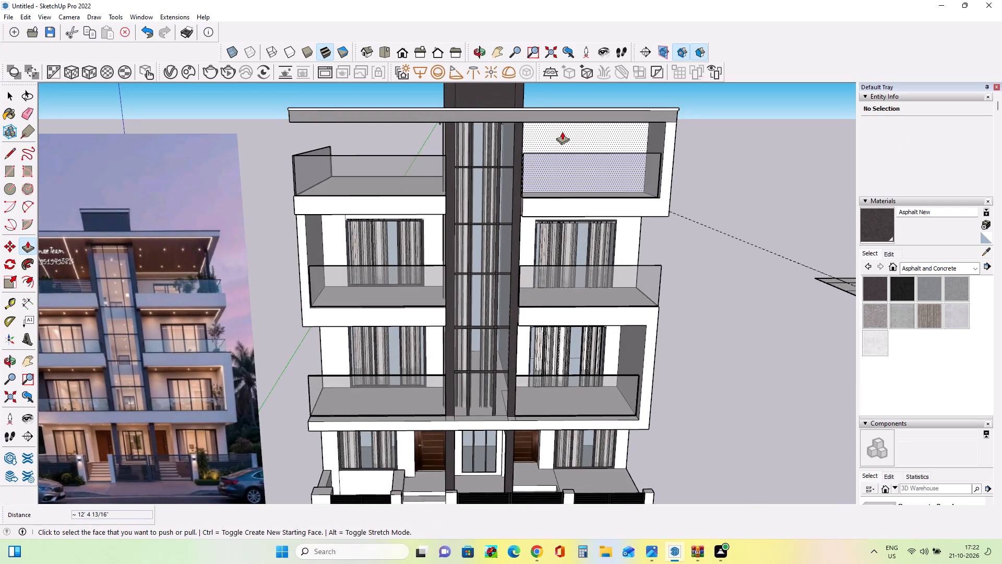
pyautogui.click(563, 134)
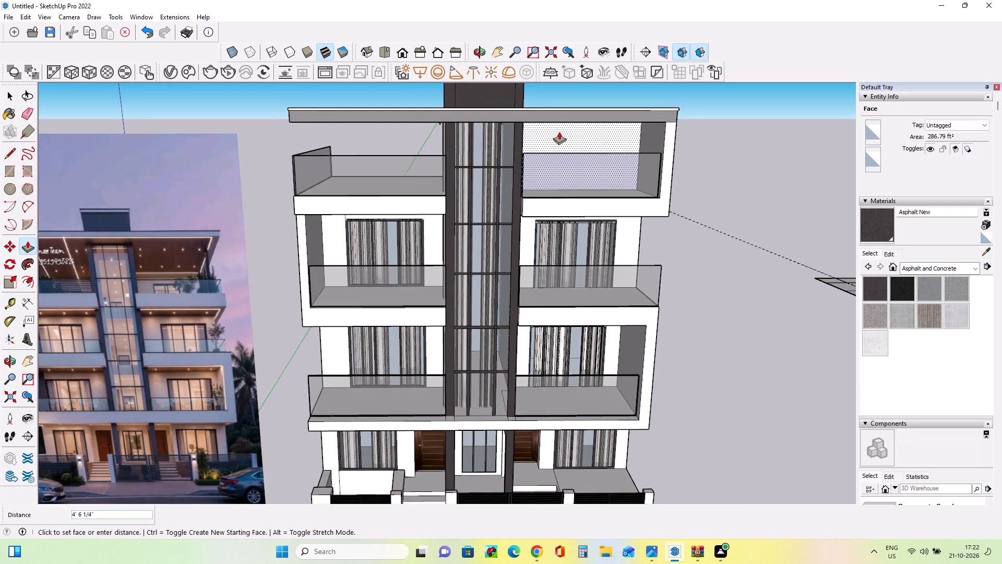
pyautogui.click(559, 132)
pyautogui.moveTo(566, 170); pyautogui.dragTo(381, 215, button='middle')
pyautogui.moveTo(544, 169); pyautogui.dragTo(545, 168)
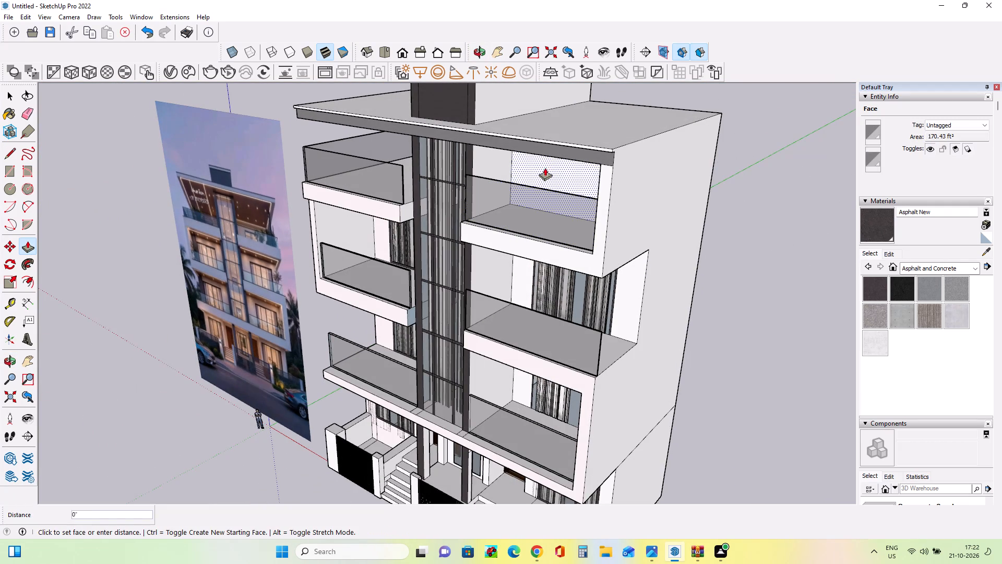
pyautogui.moveTo(545, 168); pyautogui.dragTo(551, 162)
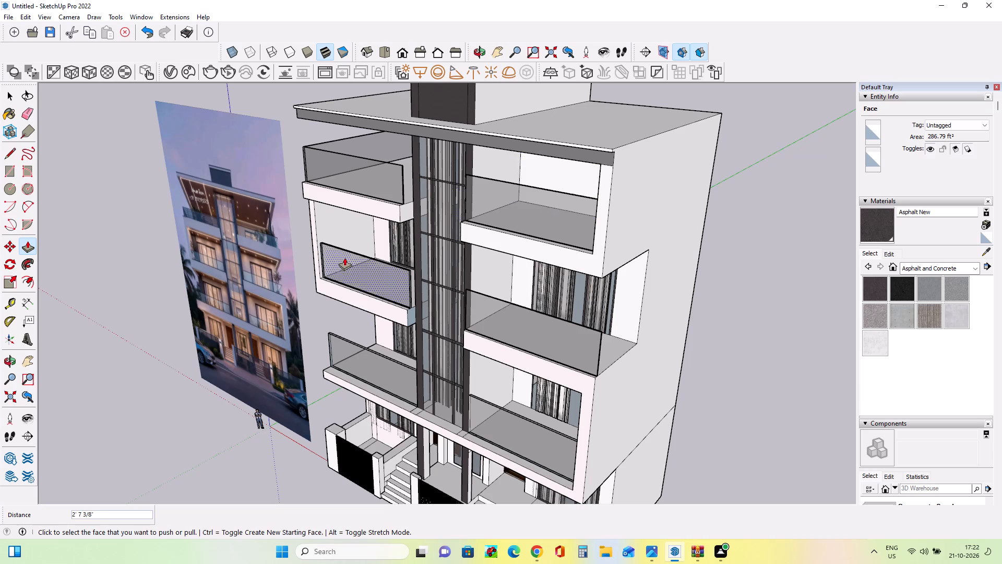
pyautogui.moveTo(344, 257); pyautogui.dragTo(437, 260, button='middle')
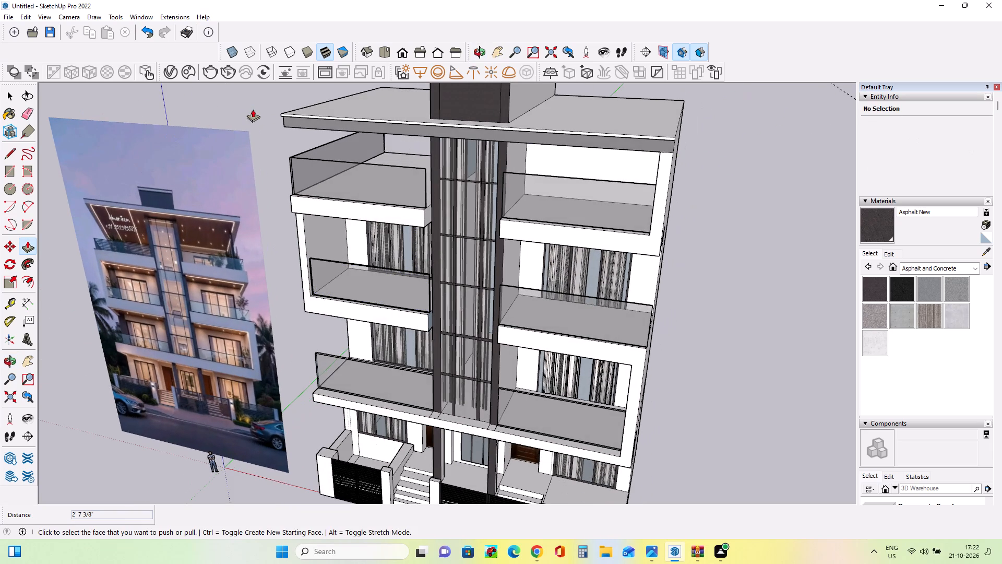
pyautogui.moveTo(538, 189); pyautogui.dragTo(600, 163, button='middle')
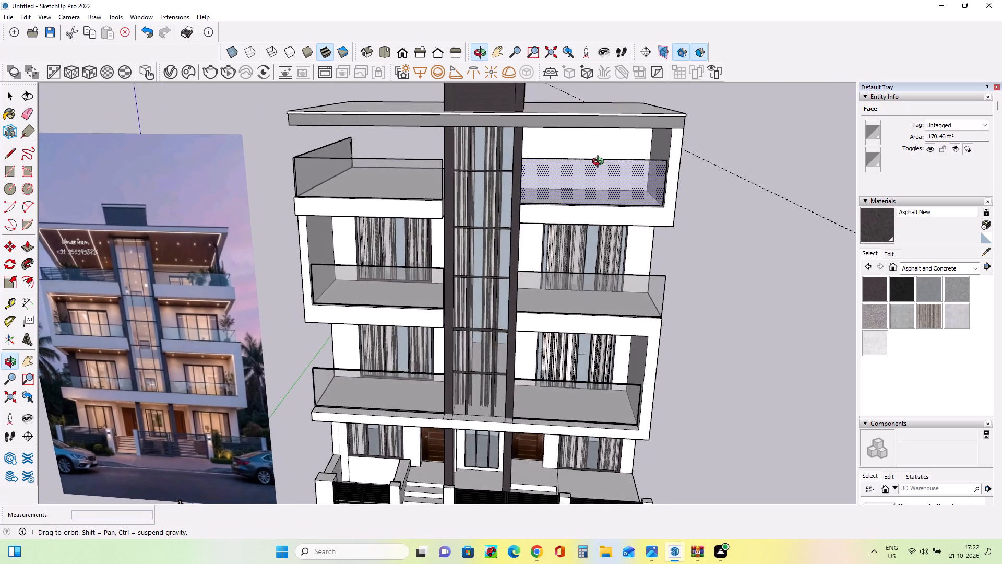
pyautogui.moveTo(600, 163); pyautogui.dragTo(600, 152, button='middle')
pyautogui.scroll(3, 581, 131)
pyautogui.moveTo(575, 138); pyautogui.dragTo(571, 167, button='middle')
pyautogui.moveTo(571, 166); pyautogui.dragTo(574, 152, button='middle')
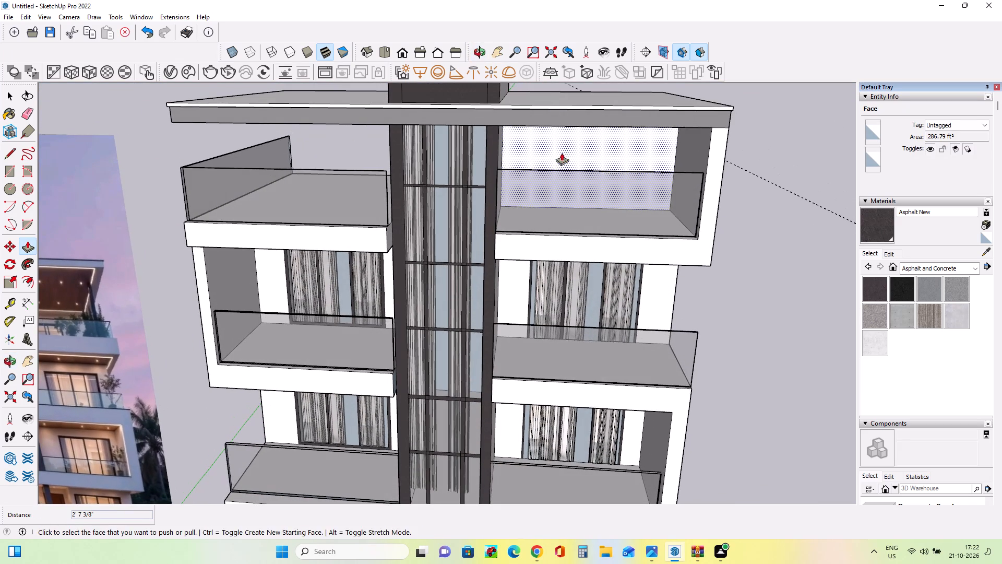
pyautogui.click(6, 94)
pyautogui.click(124, 90)
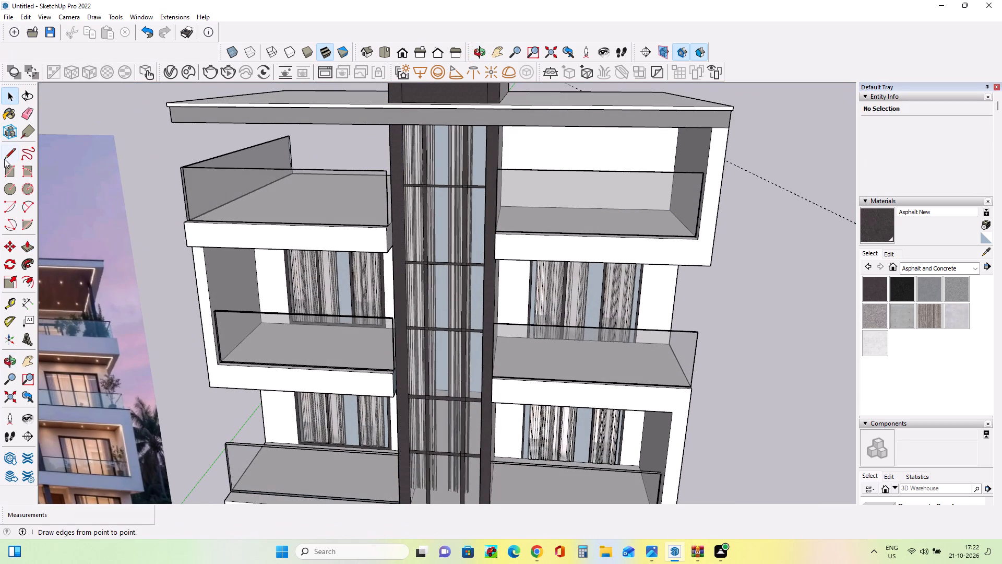
# Draw a window rectangle about 9' wide and 10' 8" high on the top-floor balcony's new back wall.
pyautogui.click(14, 170)
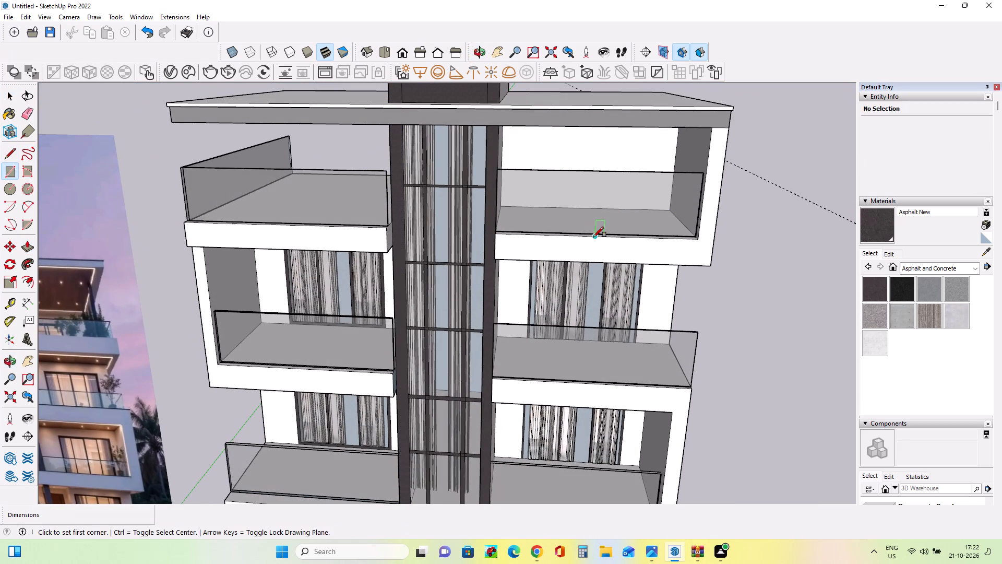
pyautogui.moveTo(593, 237); pyautogui.dragTo(593, 248, button='middle')
pyautogui.scroll(-2, 593, 248)
pyautogui.moveTo(587, 274); pyautogui.dragTo(554, 276, button='middle')
pyautogui.scroll(-1, 556, 246)
pyautogui.scroll(4, 562, 170)
pyautogui.scroll(-5, 556, 194)
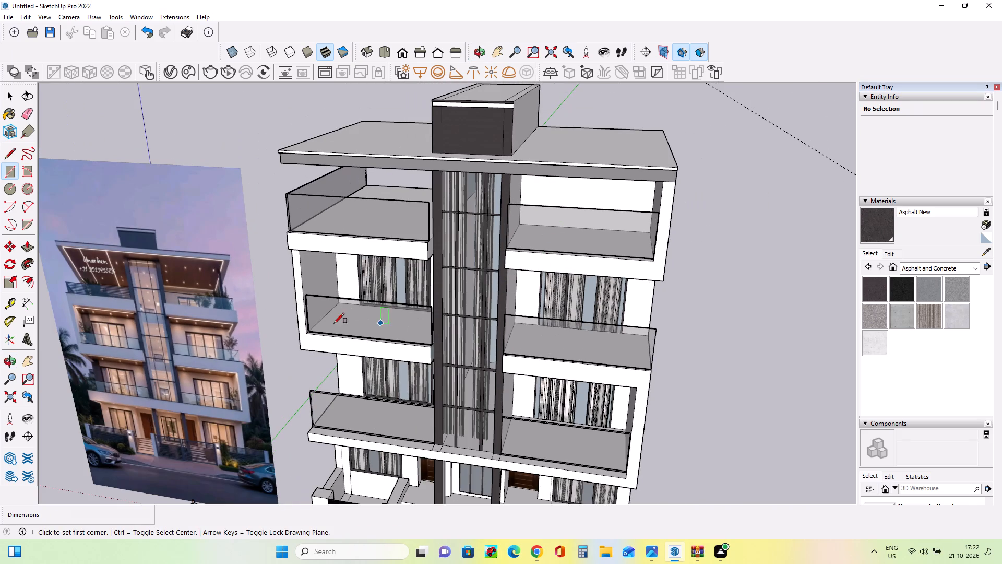
pyautogui.scroll(6, 212, 307)
pyautogui.scroll(-7, 212, 307)
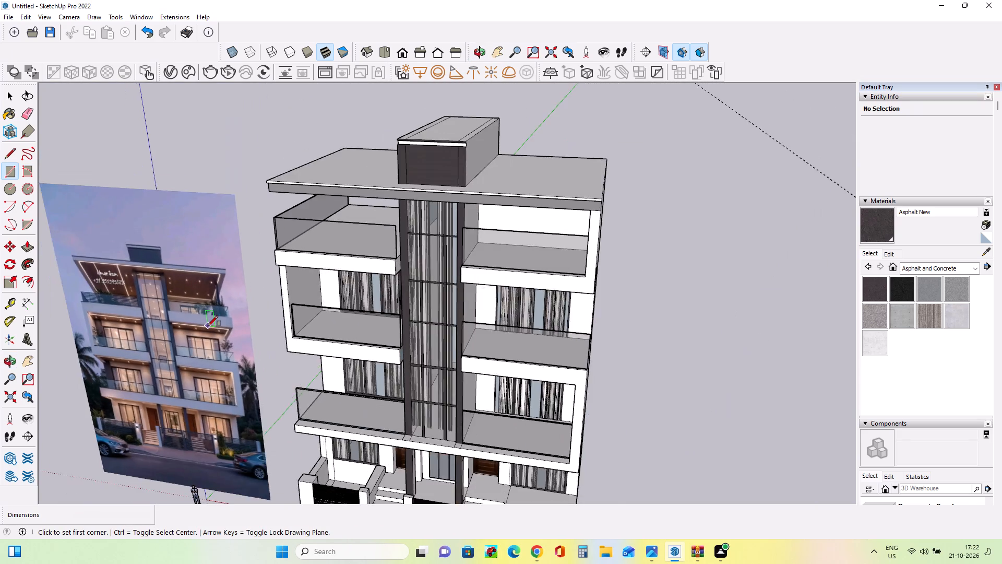
pyautogui.scroll(-4, 208, 326)
pyautogui.moveTo(379, 300); pyautogui.dragTo(439, 226, button='middle')
pyautogui.scroll(7, 444, 217)
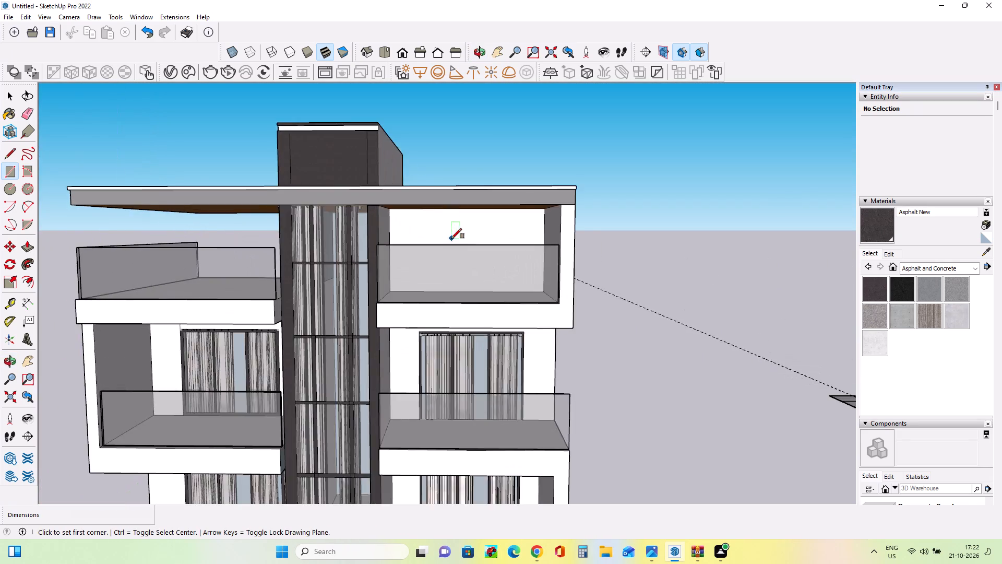
pyautogui.moveTo(451, 253); pyautogui.dragTo(430, 337, button='middle')
pyautogui.scroll(7, 449, 277)
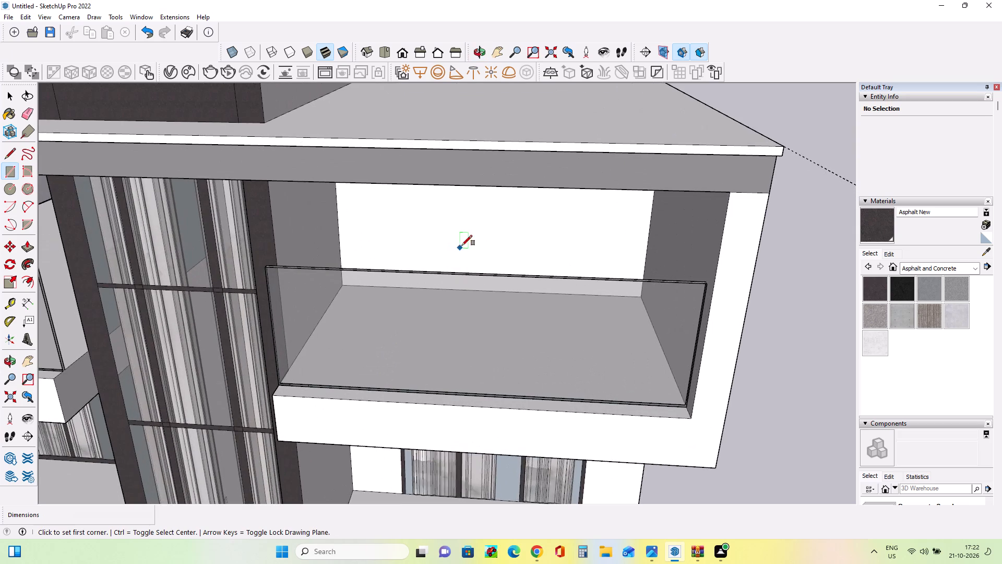
pyautogui.moveTo(461, 254); pyautogui.dragTo(451, 289, button='middle')
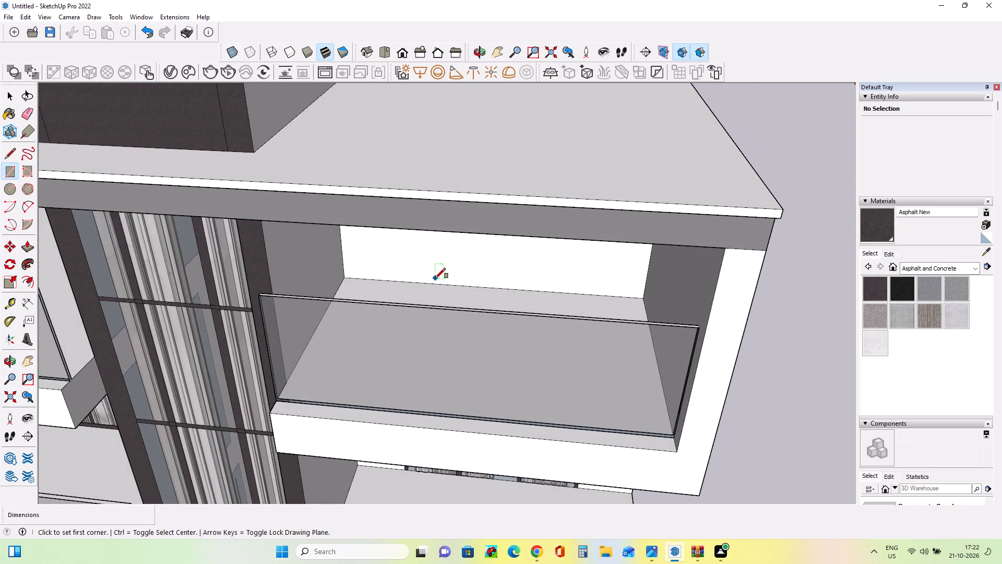
pyautogui.click(435, 278)
pyautogui.moveTo(496, 260); pyautogui.dragTo(553, 179, button='middle')
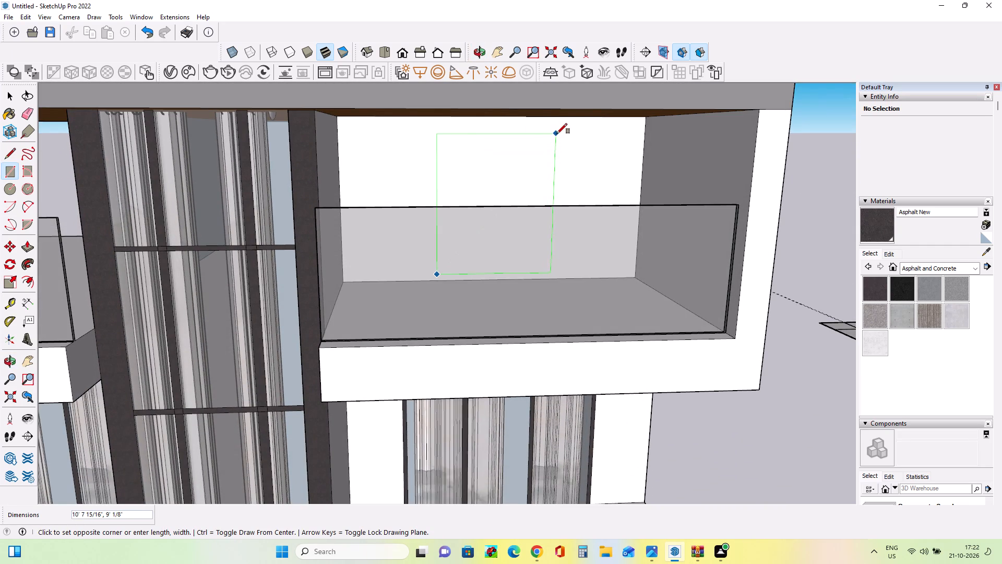
pyautogui.click(557, 134)
pyautogui.moveTo(571, 192); pyautogui.dragTo(571, 199, button='middle')
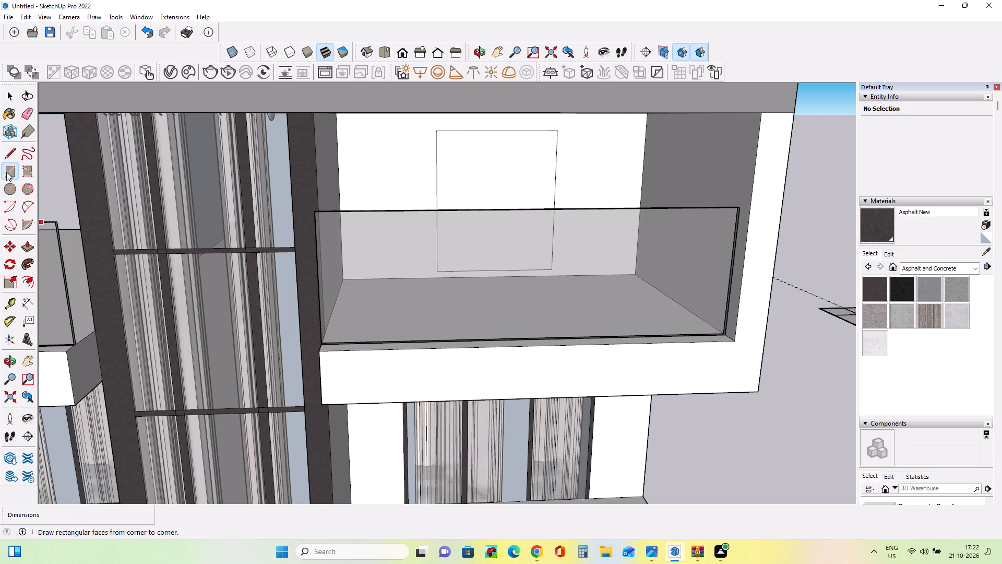
# Offset the window rectangle's outline slightly outward to create a narrow frame border on the top-floor back wall.
pyautogui.click(26, 281)
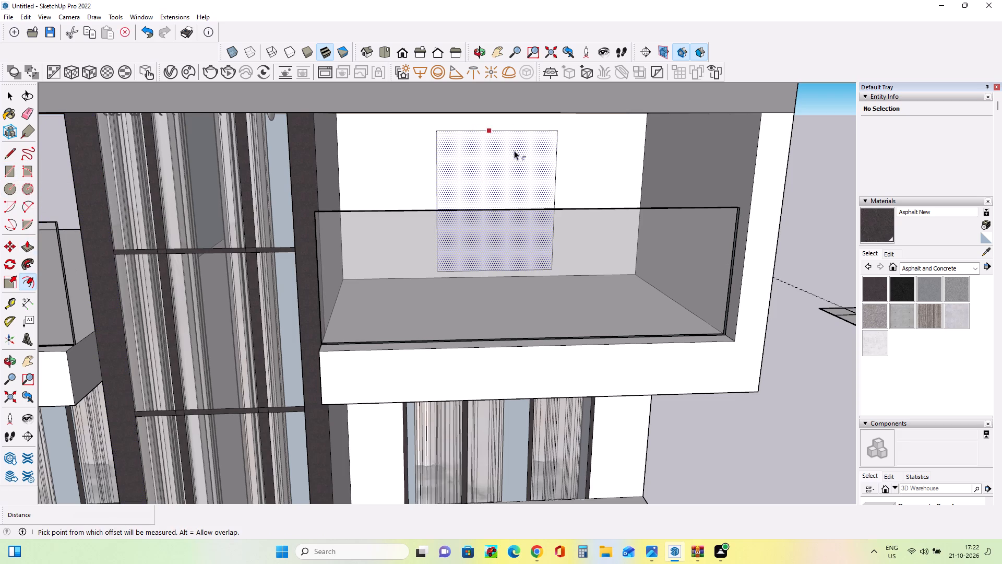
pyautogui.click(508, 163)
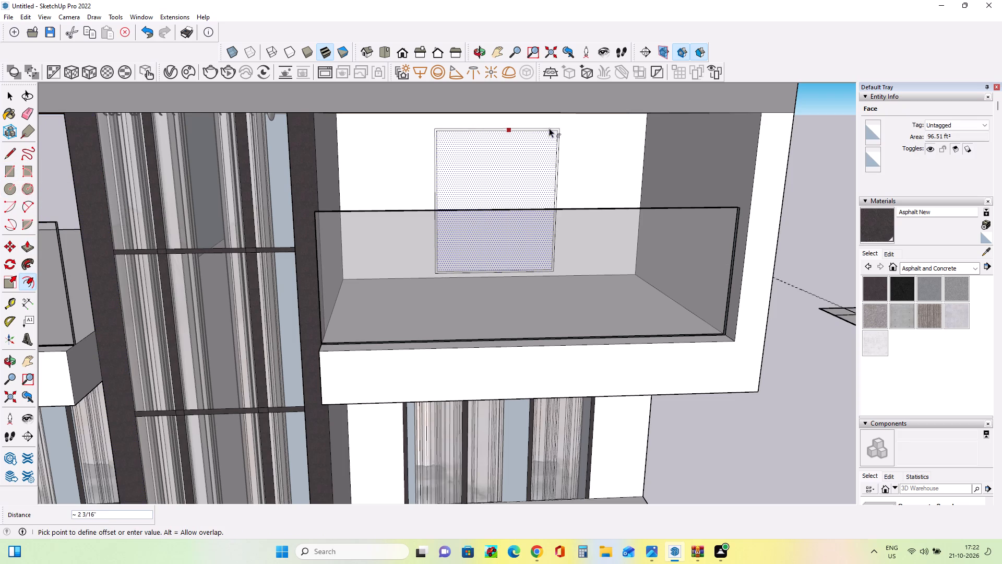
pyautogui.click(551, 127)
pyautogui.moveTo(522, 224); pyautogui.dragTo(496, 215, button='middle')
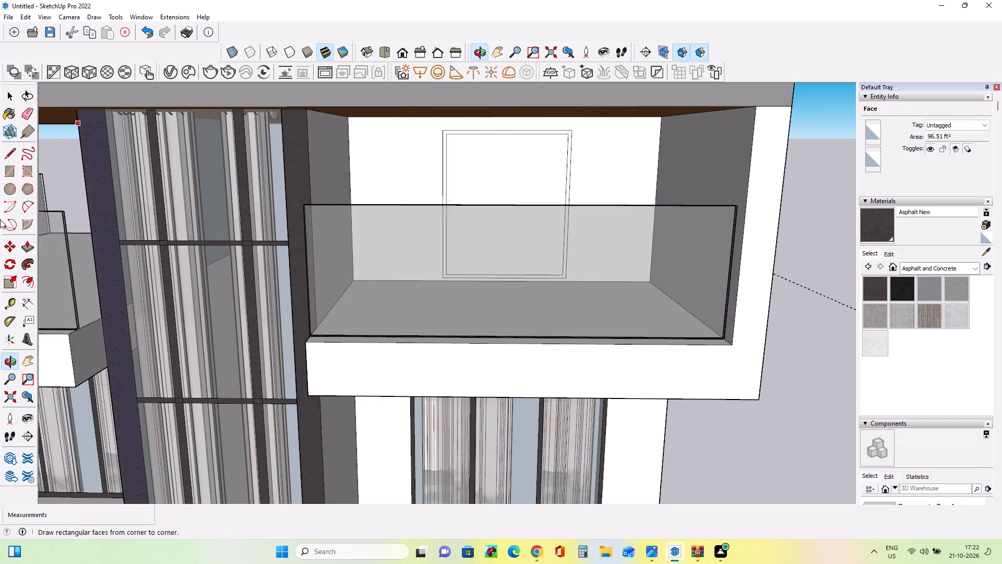
# Compare the top-floor balcony with the building in the reference image.
pyautogui.scroll(-4, 246, 229)
pyautogui.scroll(-14, 303, 244)
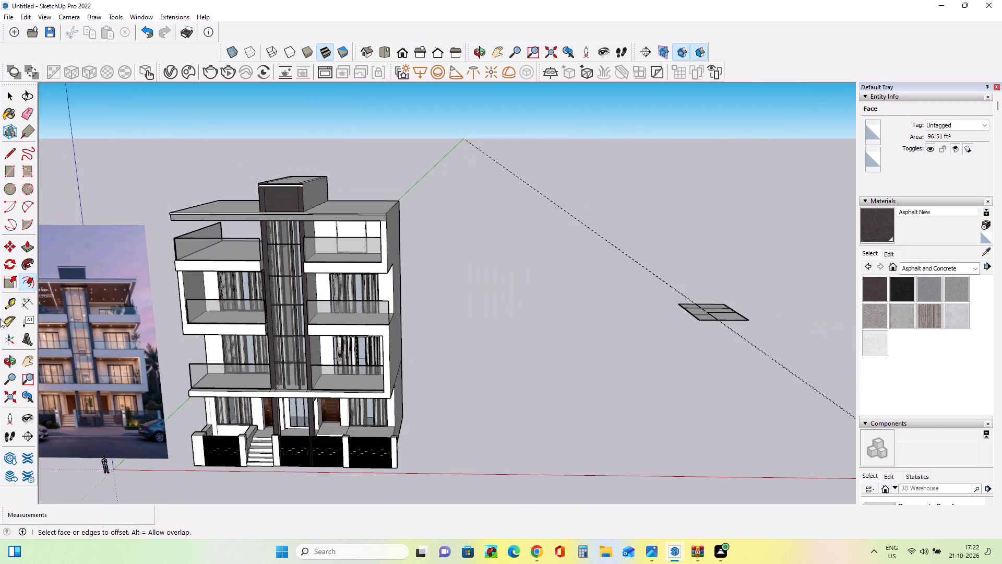
pyautogui.scroll(14, 73, 290)
pyautogui.scroll(-1, 137, 322)
pyautogui.scroll(6, 137, 322)
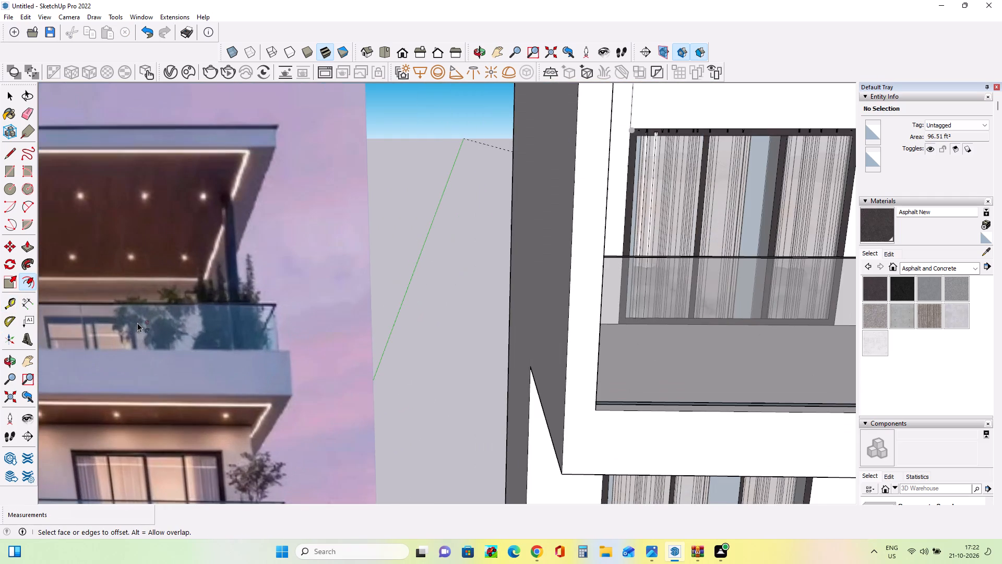
pyautogui.scroll(-18, 137, 323)
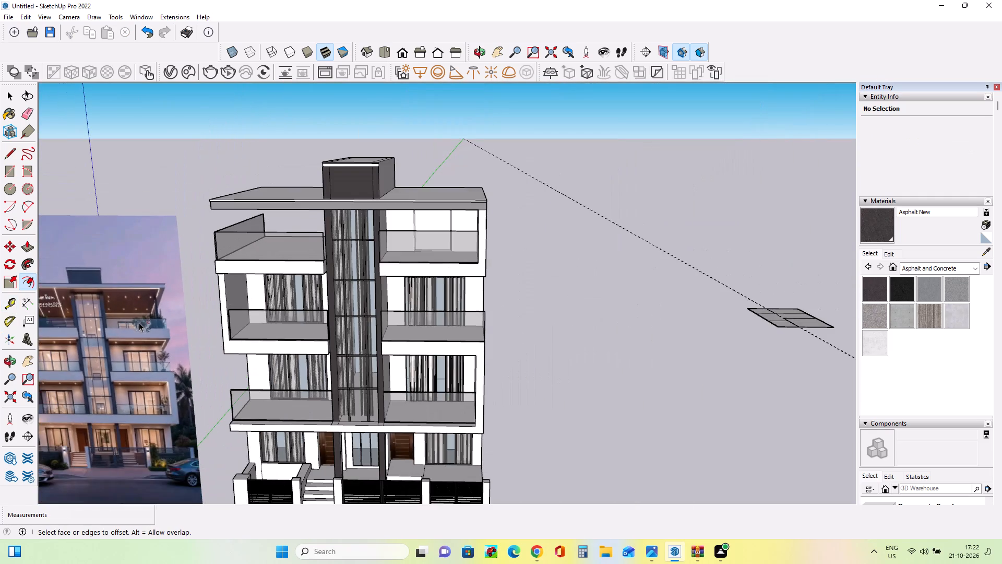
pyautogui.moveTo(385, 221); pyautogui.dragTo(406, 183, button='middle')
# Draw a full-height mullion rectangle about 2 3/16" wide and 10' 7 15/16" high one third across the top-floor window, inside its frame.
pyautogui.scroll(10, 420, 203)
pyautogui.moveTo(425, 226); pyautogui.dragTo(418, 239, button='middle')
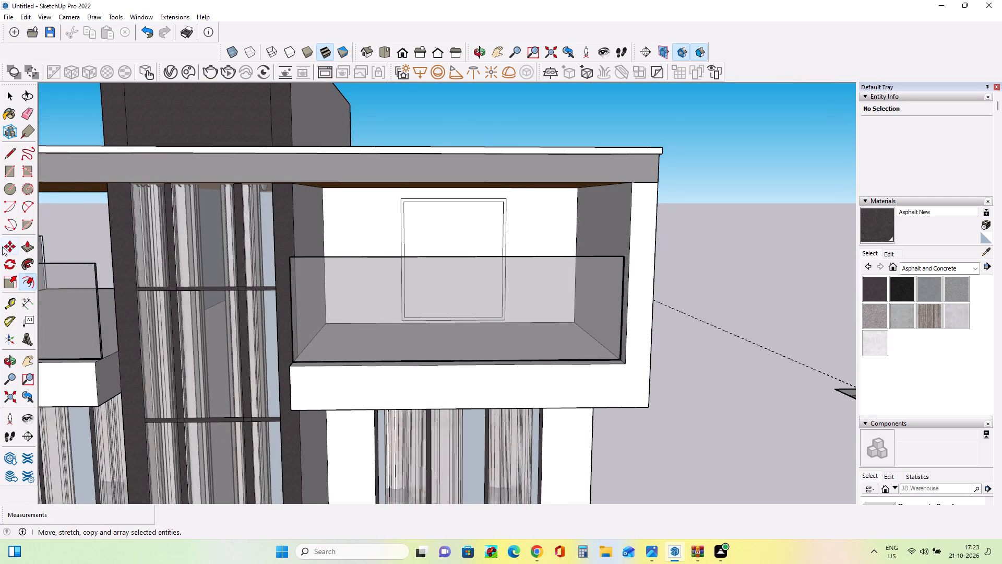
pyautogui.click(8, 172)
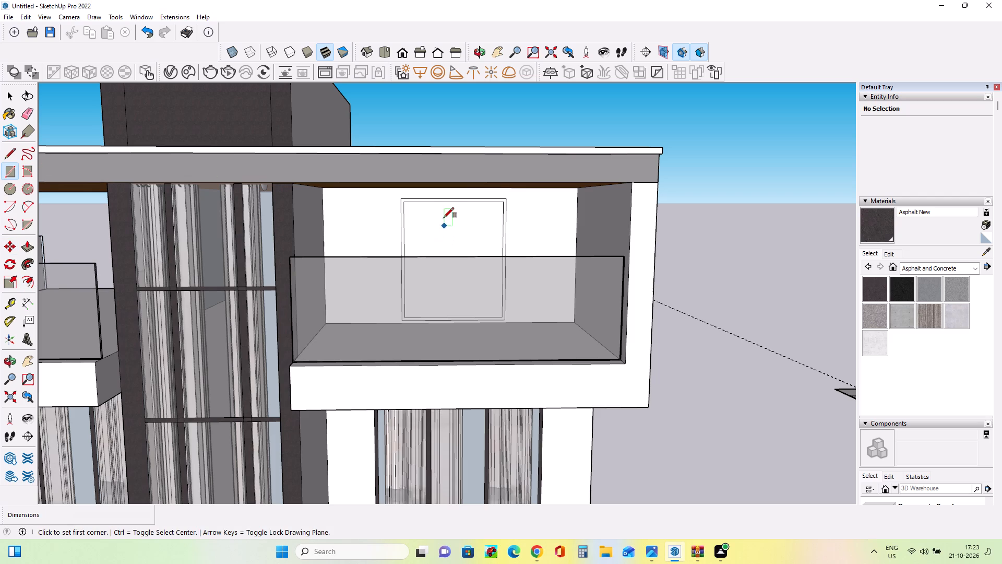
pyautogui.click(437, 203)
pyautogui.moveTo(453, 308); pyautogui.dragTo(444, 357, button='middle')
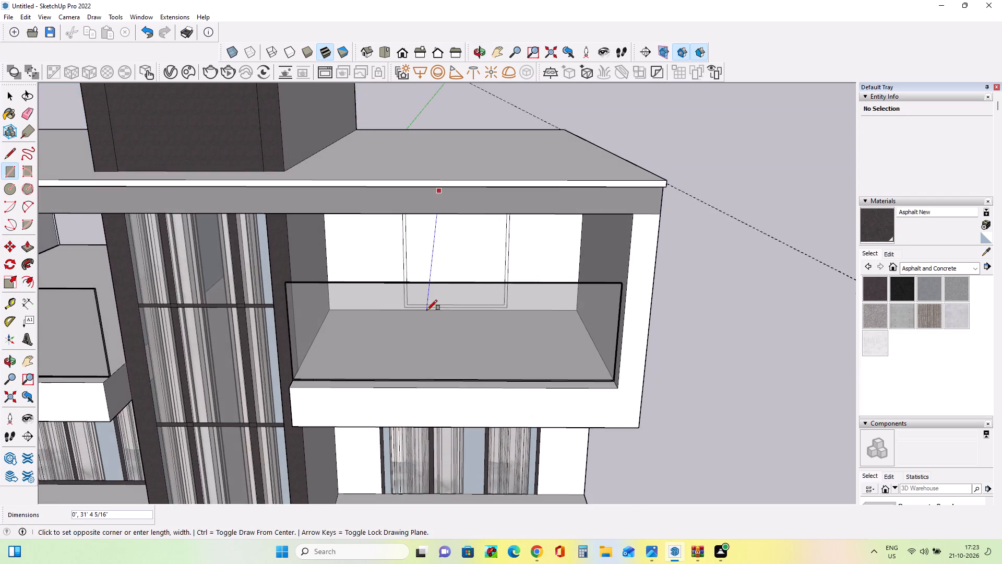
pyautogui.scroll(4, 428, 309)
pyautogui.moveTo(462, 288); pyautogui.dragTo(402, 252, button='middle')
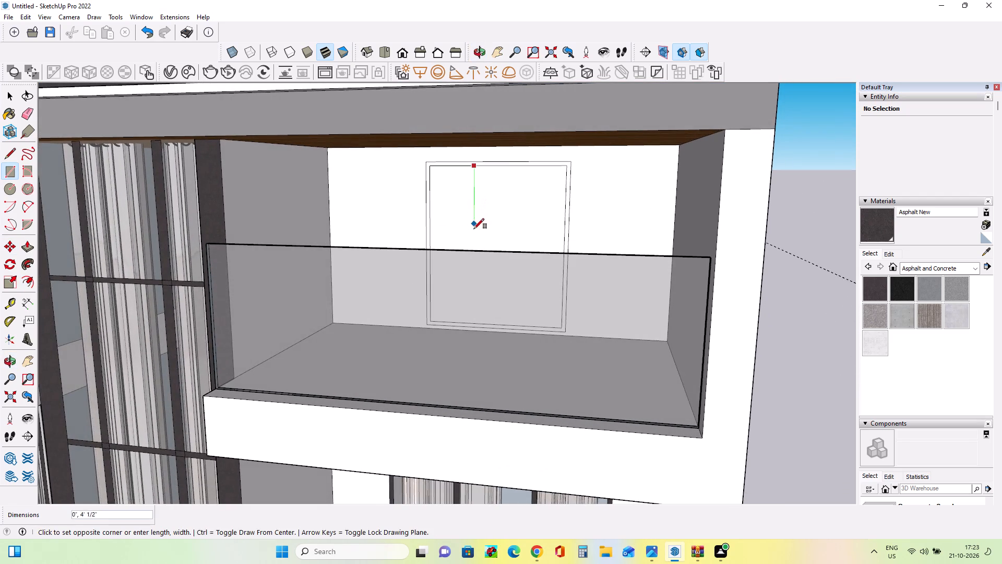
pyautogui.moveTo(474, 234); pyautogui.dragTo(466, 278, button='middle')
pyautogui.scroll(10, 473, 284)
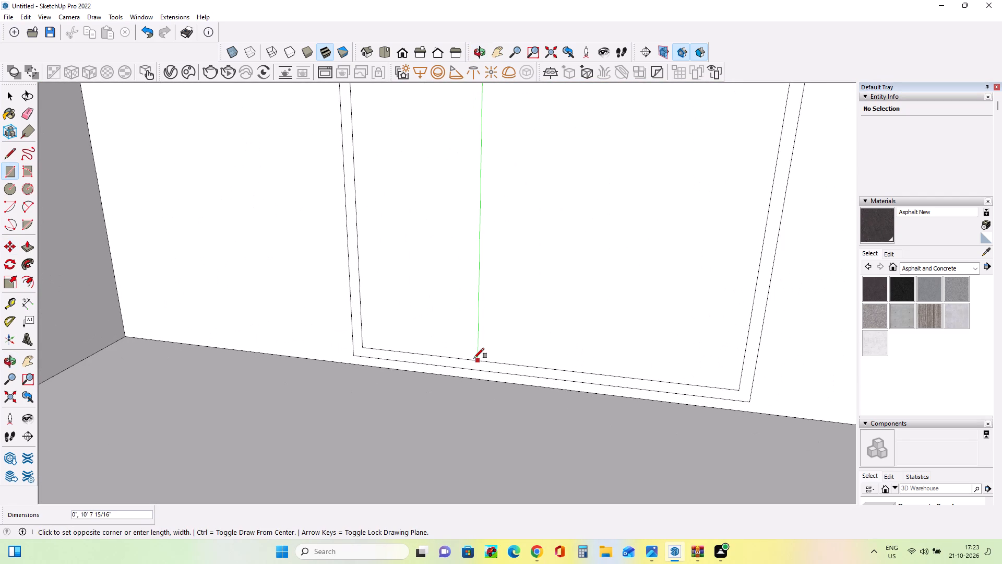
pyautogui.scroll(4, 484, 365)
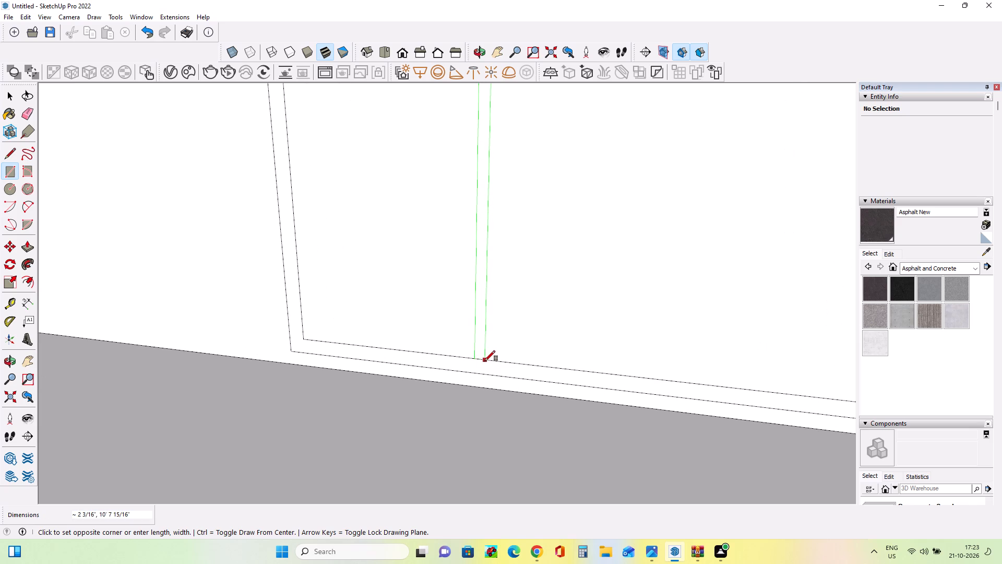
pyautogui.click(484, 361)
# Draw a second mullion rectangle about 1 1/2" wide and 10' 7 15/16" high, dividing the top-floor window into three panes.
pyautogui.scroll(-6, 385, 382)
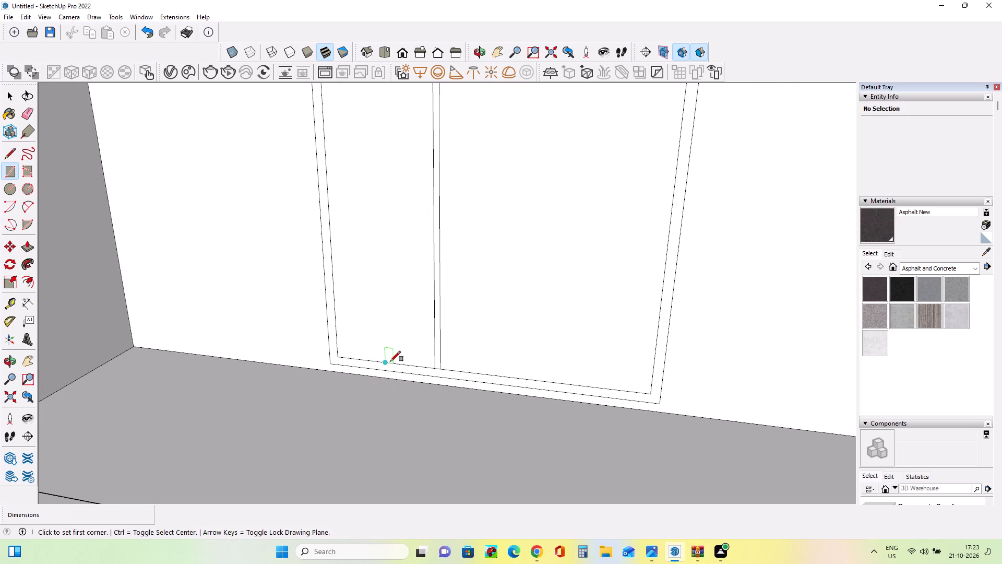
pyautogui.scroll(-7, 390, 360)
pyautogui.moveTo(428, 356); pyautogui.dragTo(430, 340, button='middle')
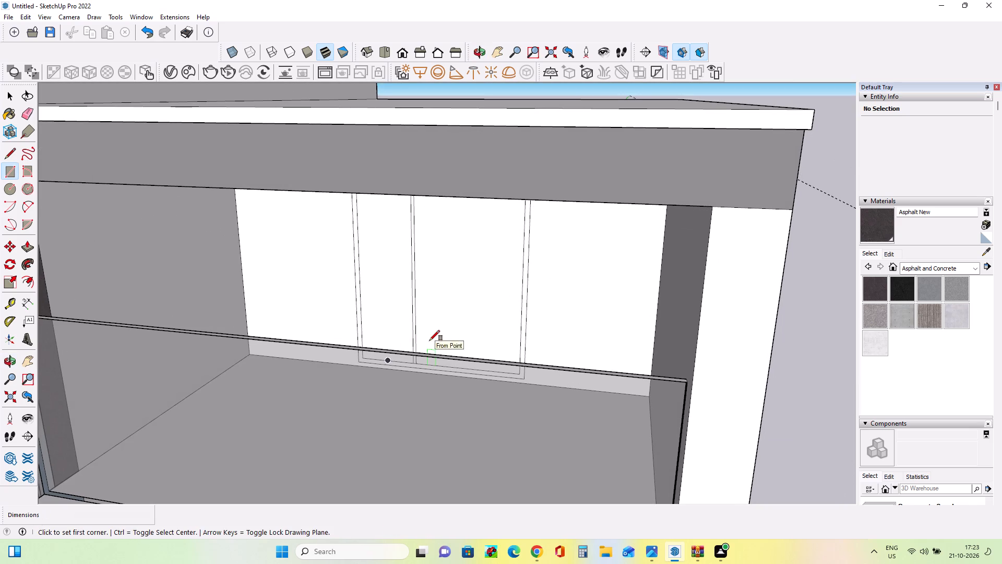
pyautogui.moveTo(458, 367); pyautogui.dragTo(415, 385, button='middle')
pyautogui.scroll(4, 460, 361)
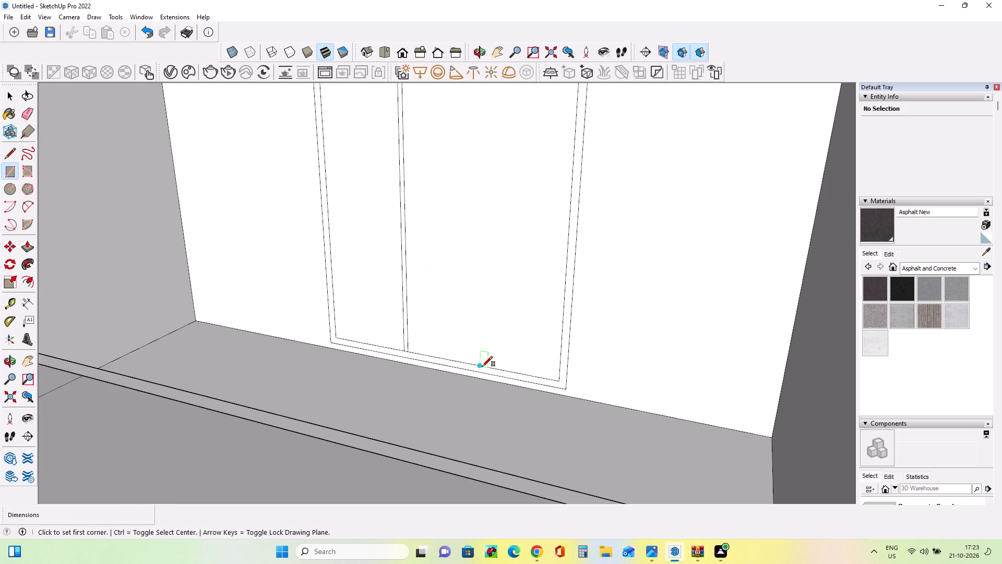
pyautogui.click(482, 367)
pyautogui.scroll(-7, 487, 293)
pyautogui.moveTo(488, 290); pyautogui.dragTo(515, 202, button='middle')
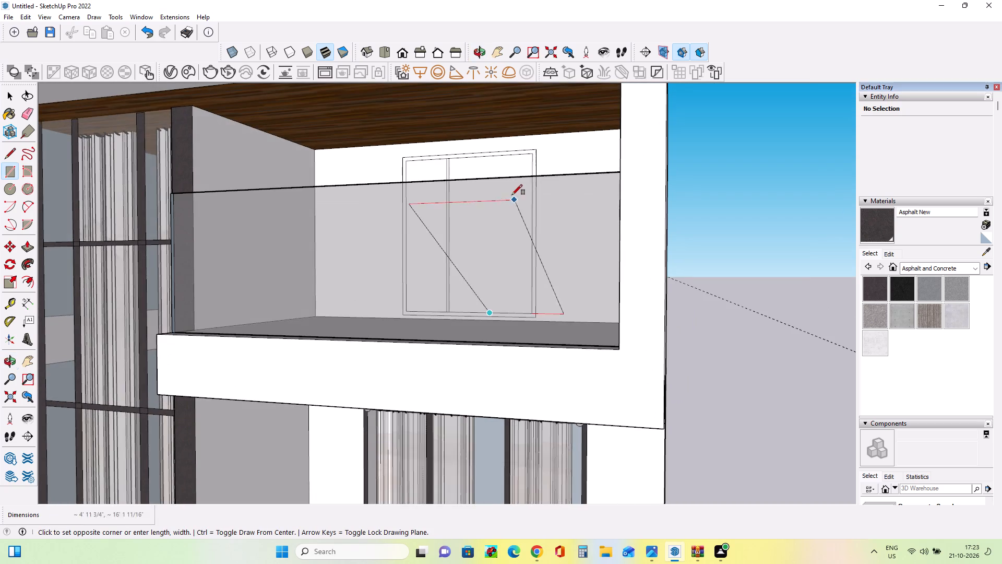
pyautogui.scroll(3, 493, 146)
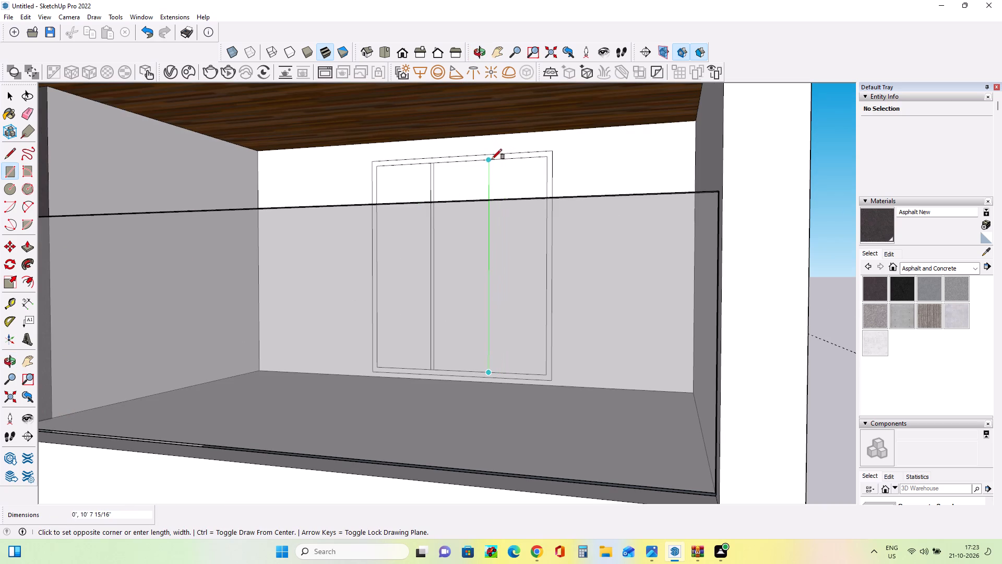
pyautogui.scroll(3, 494, 161)
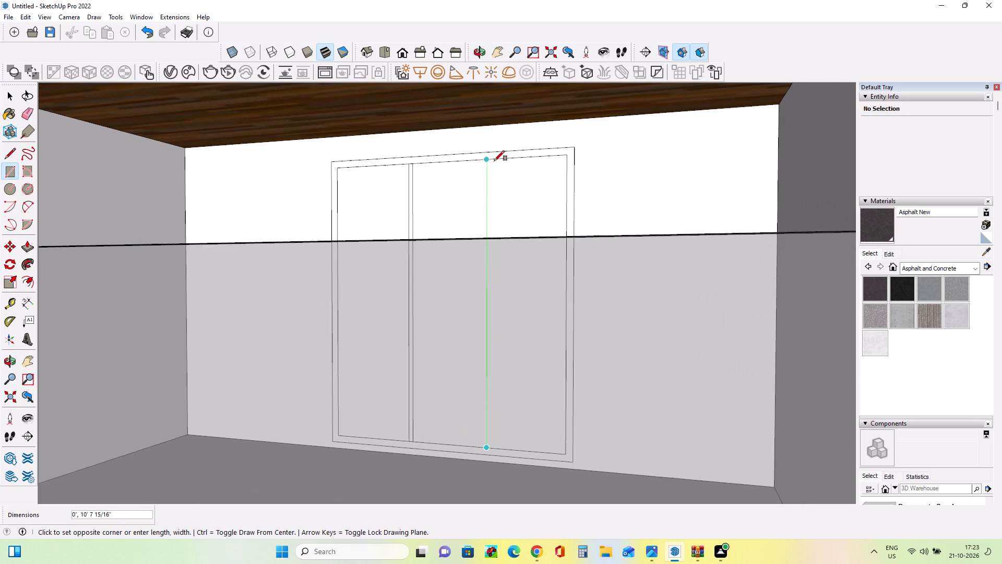
pyautogui.scroll(7, 494, 161)
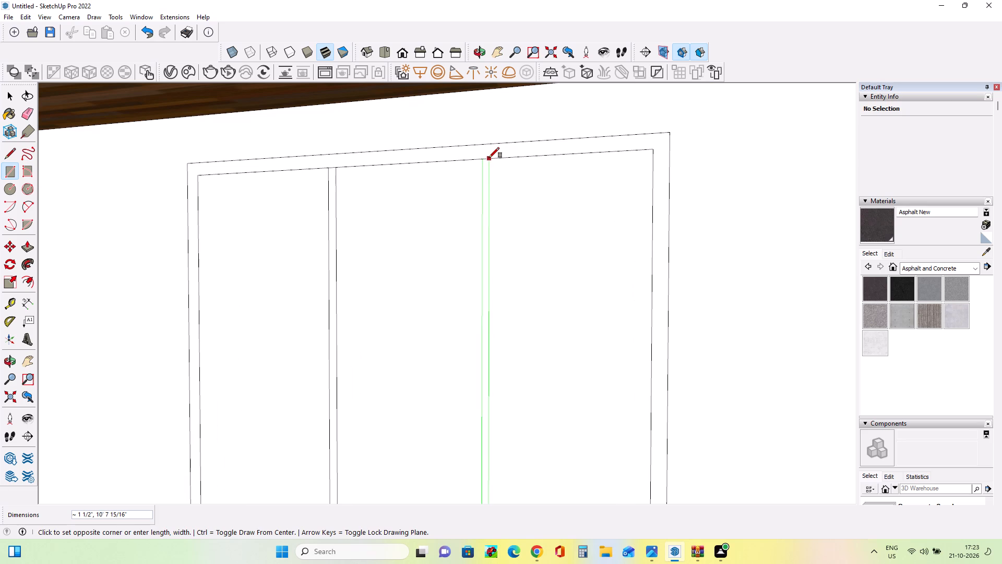
pyautogui.click(489, 158)
# Examine the divided window on the top-floor balcony's back wall and its place in the facade.
pyautogui.scroll(1, 466, 252)
pyautogui.scroll(-8, 466, 252)
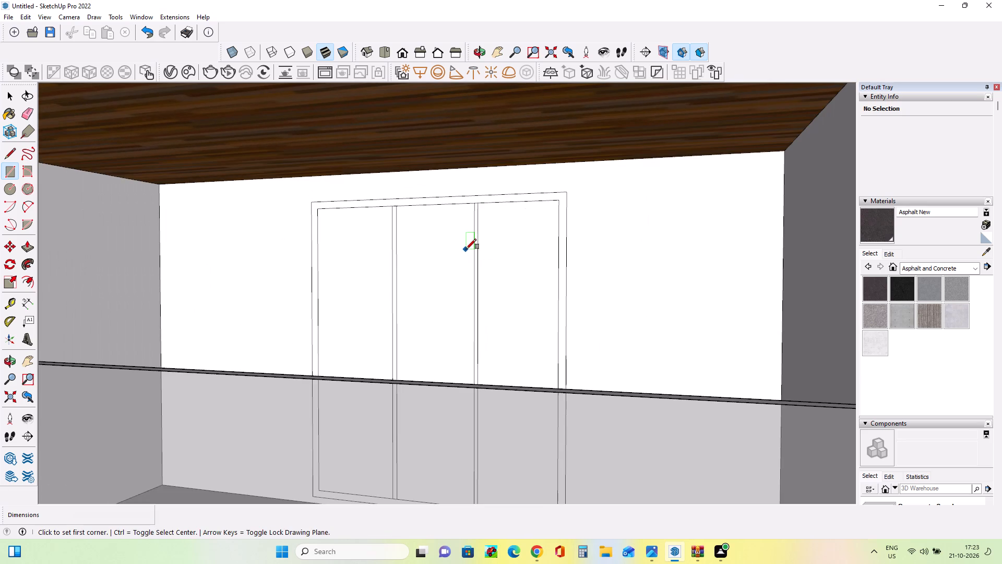
pyautogui.scroll(-2, 466, 249)
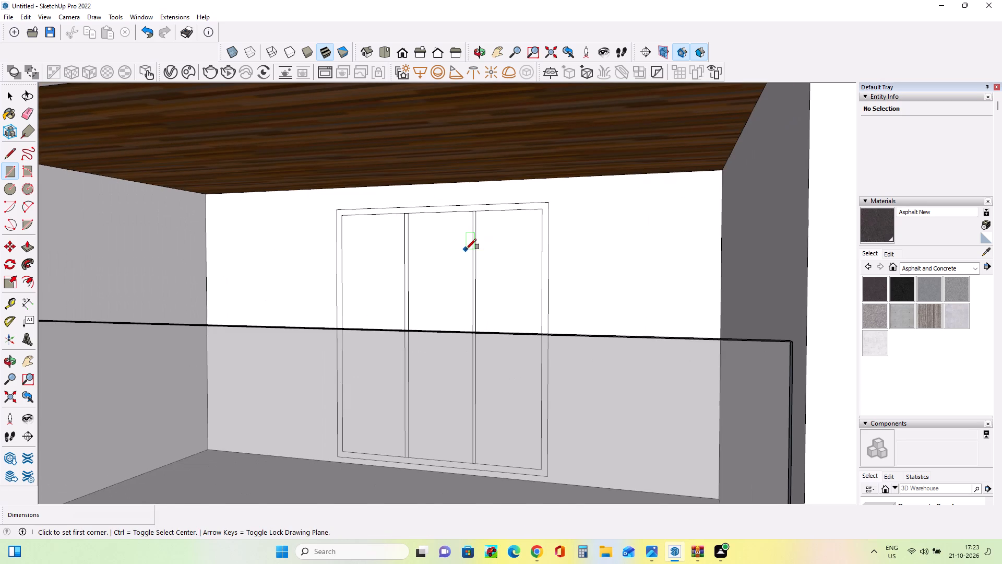
pyautogui.scroll(-9, 466, 249)
pyautogui.moveTo(481, 266); pyautogui.dragTo(545, 305, button='middle')
# Paint the top-floor window's outer frame and both mullions with the Asphalt New material.
pyautogui.scroll(1, 451, 279)
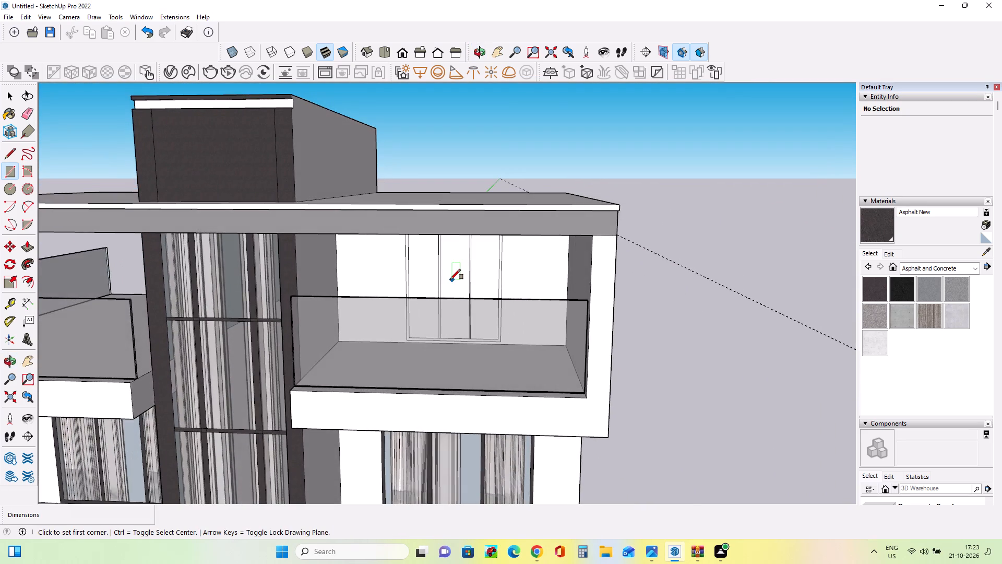
pyautogui.scroll(4, 450, 279)
pyautogui.moveTo(480, 295); pyautogui.dragTo(487, 312, button='middle')
pyautogui.scroll(2, 455, 288)
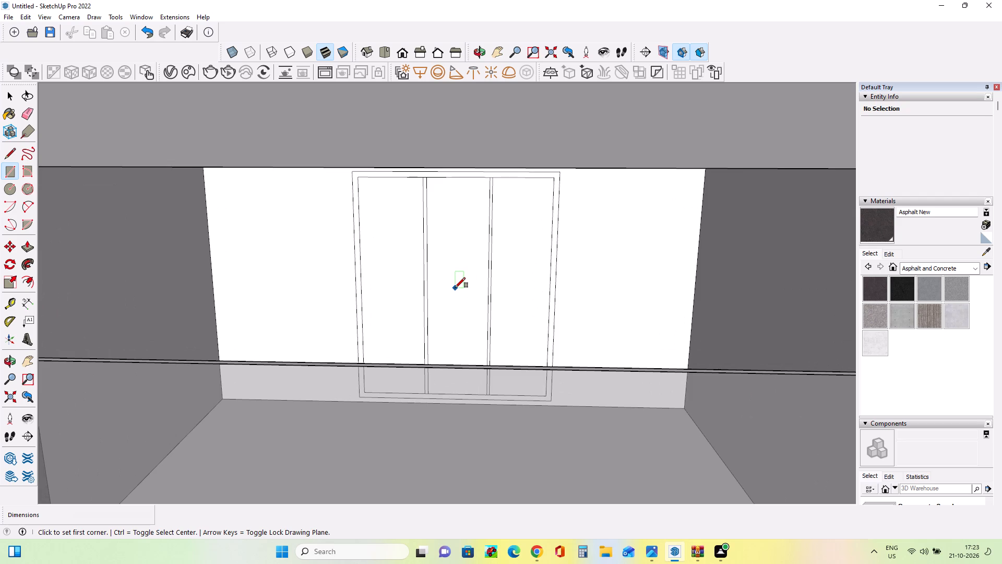
pyautogui.scroll(2, 455, 288)
pyautogui.moveTo(460, 304); pyautogui.dragTo(470, 279, button='middle')
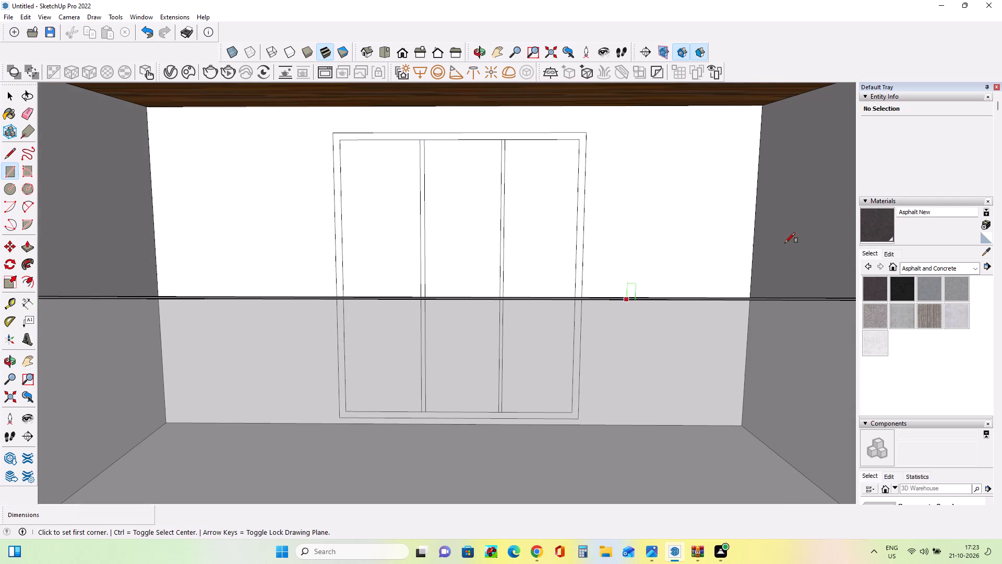
pyautogui.click(872, 288)
pyautogui.scroll(4, 486, 275)
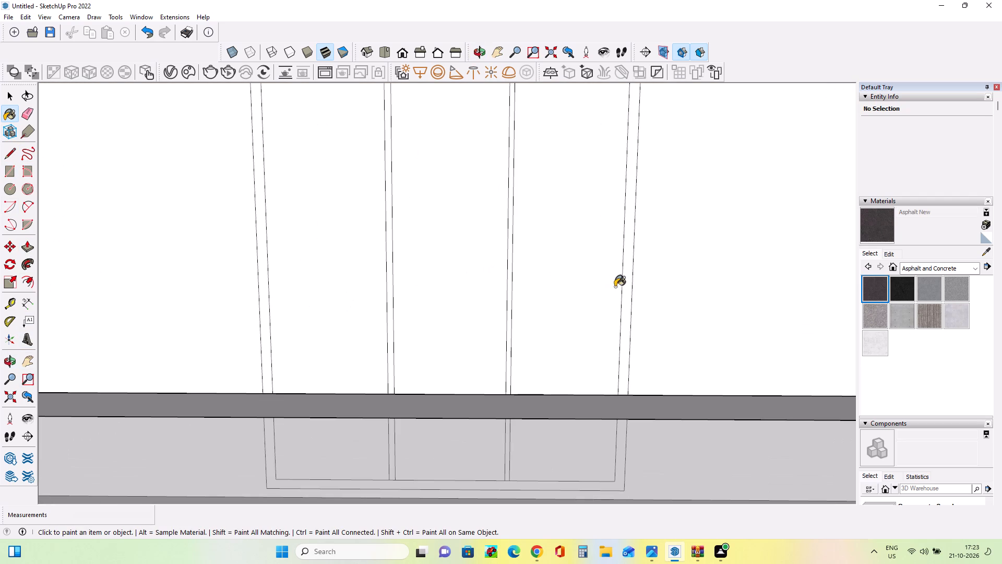
pyautogui.click(630, 287)
pyautogui.scroll(4, 503, 325)
pyautogui.click(513, 326)
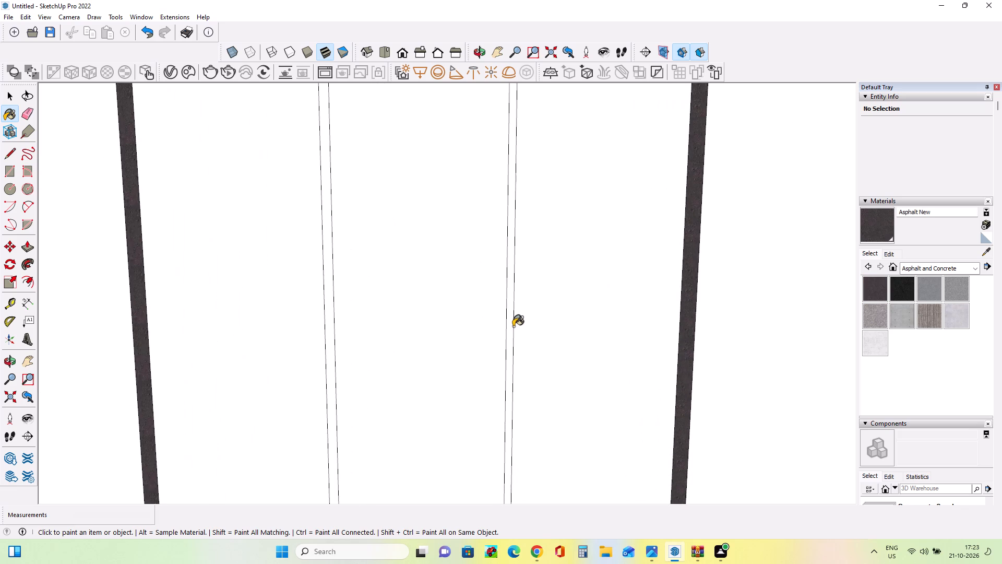
pyautogui.click(507, 326)
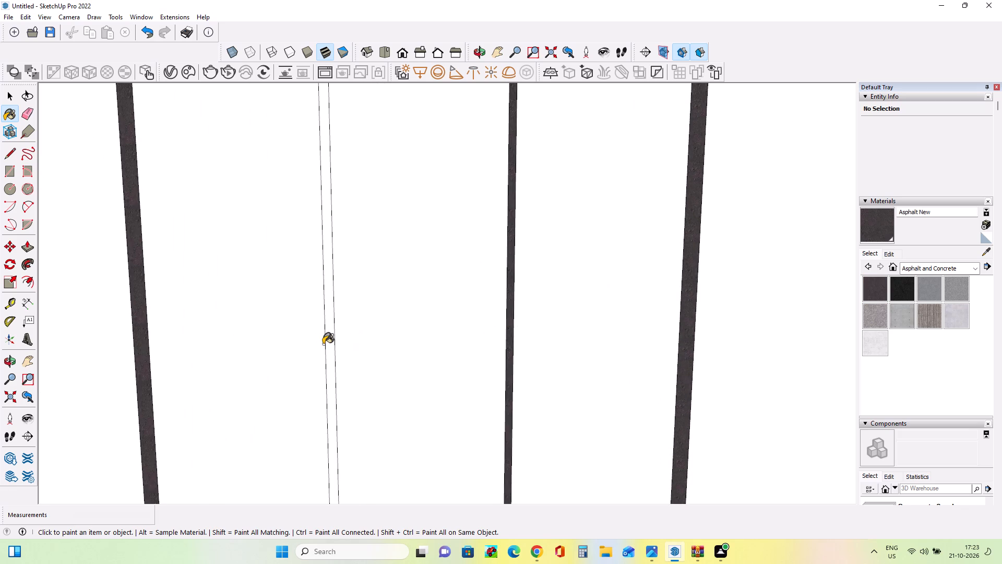
pyautogui.click(329, 346)
# Paint the three panes of the top-floor window with Translucent Glass Gray from the Glass and Mirrors collection.
pyautogui.scroll(-11, 383, 359)
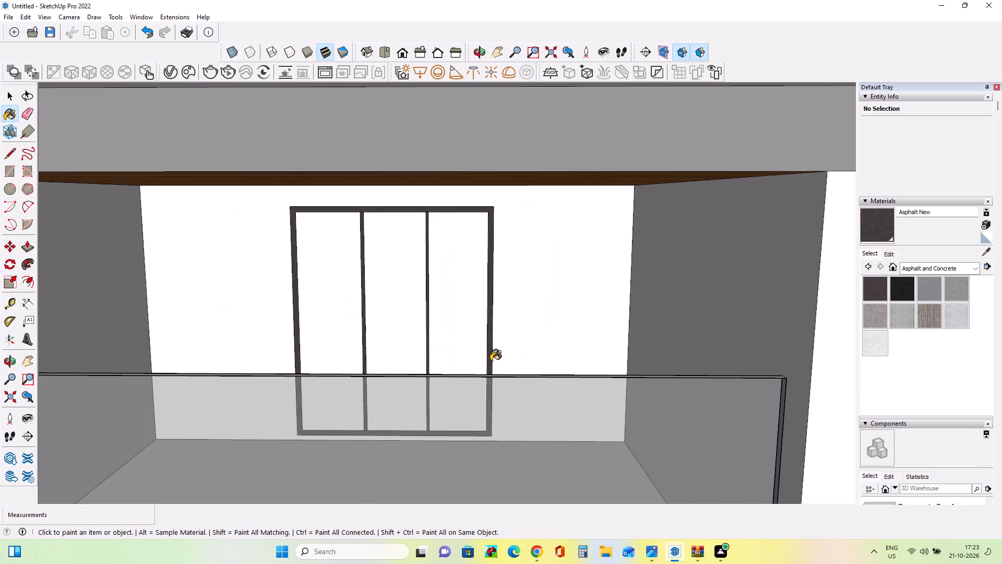
pyautogui.middleClick(491, 361)
pyautogui.scroll(-1, 490, 356)
pyautogui.moveTo(904, 326); pyautogui.dragTo(904, 329, button='middle')
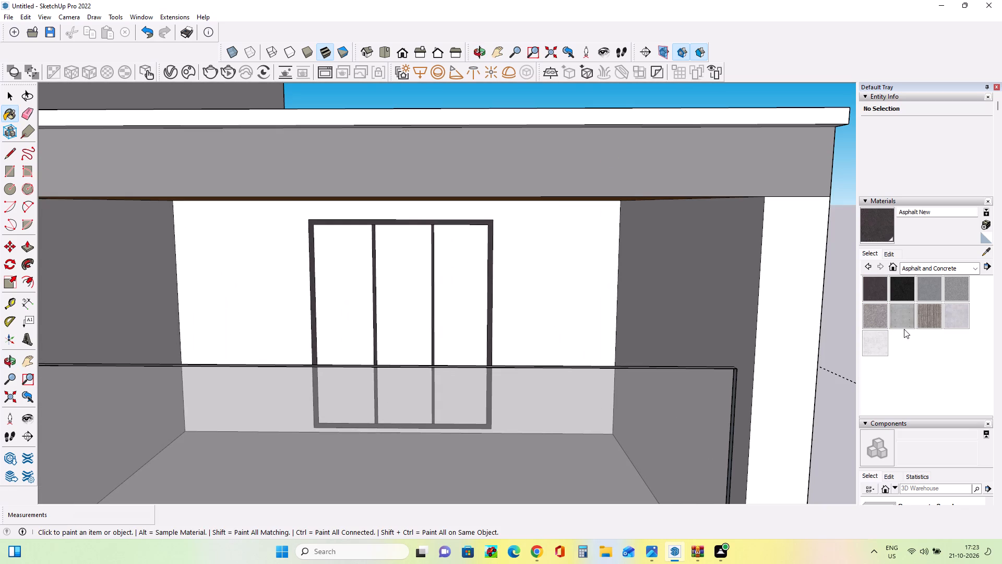
pyautogui.moveTo(904, 329); pyautogui.dragTo(887, 346, button='middle')
pyautogui.click(928, 268)
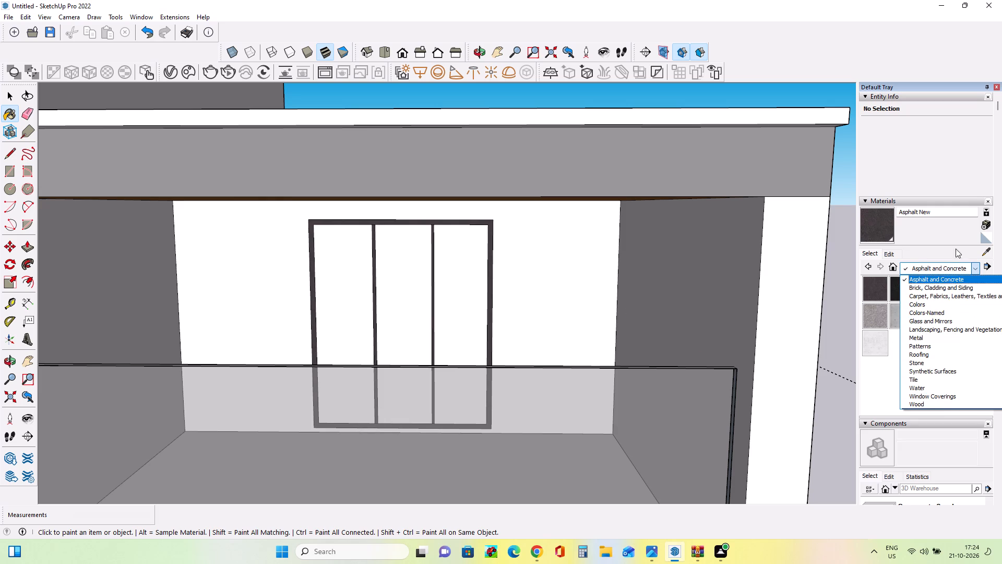
pyautogui.click(938, 320)
pyautogui.click(947, 320)
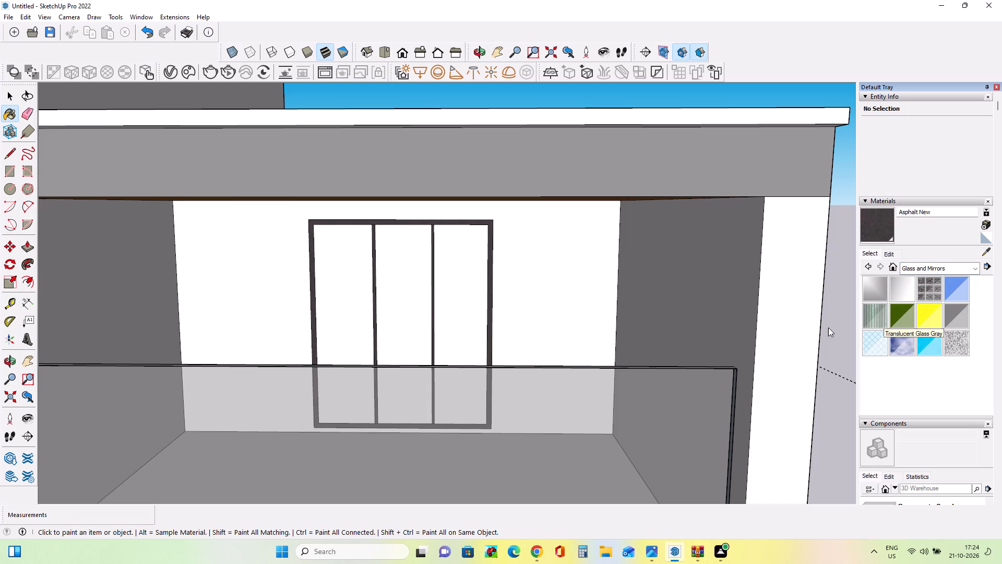
pyautogui.click(449, 305)
pyautogui.click(403, 304)
pyautogui.click(344, 303)
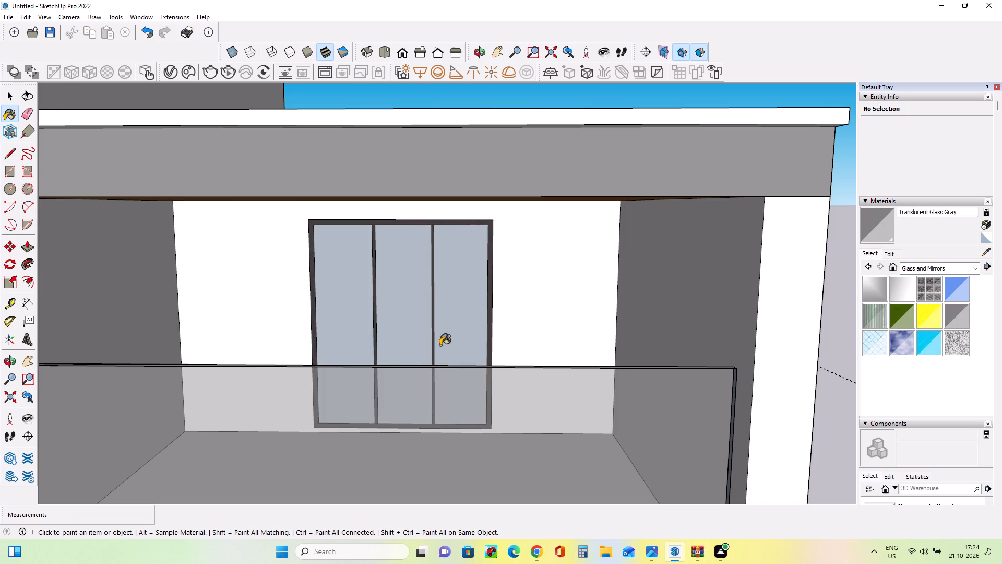
# Examine the whole front facade beside the reference image to compare the two.
pyautogui.scroll(-20, 486, 366)
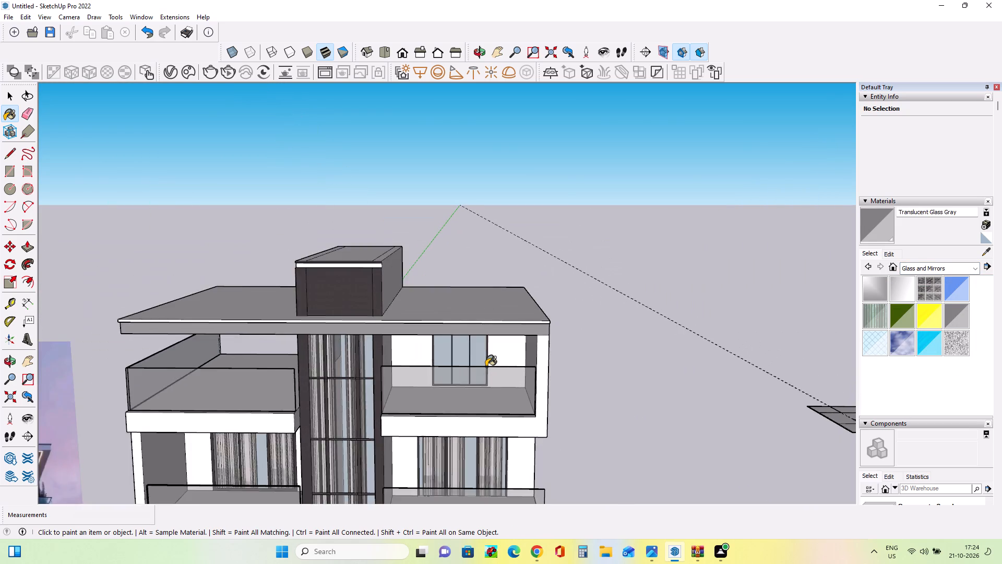
pyautogui.scroll(-13, 486, 367)
pyautogui.scroll(6, 474, 502)
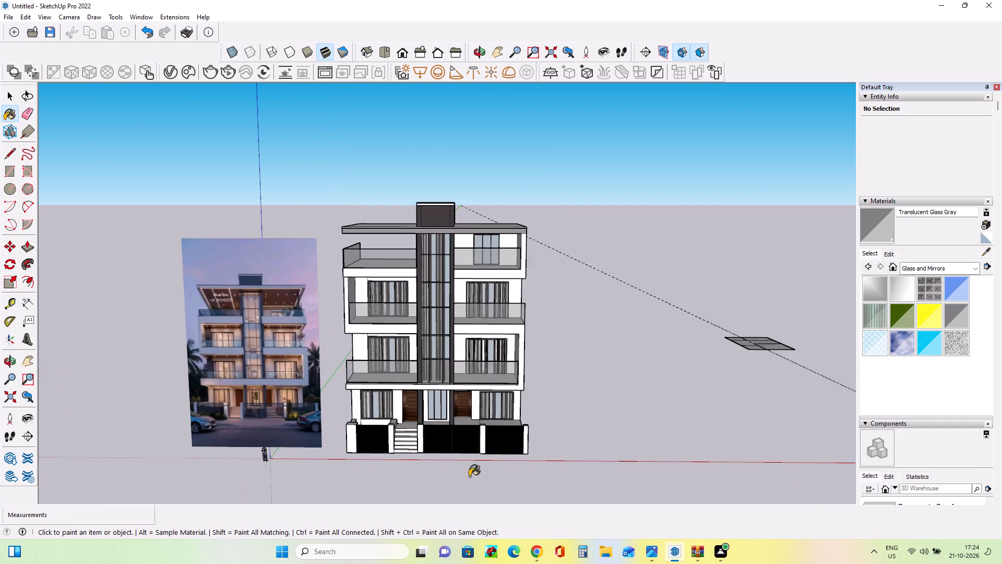
pyautogui.scroll(5, 469, 476)
pyautogui.scroll(-4, 469, 475)
pyautogui.scroll(3, 451, 383)
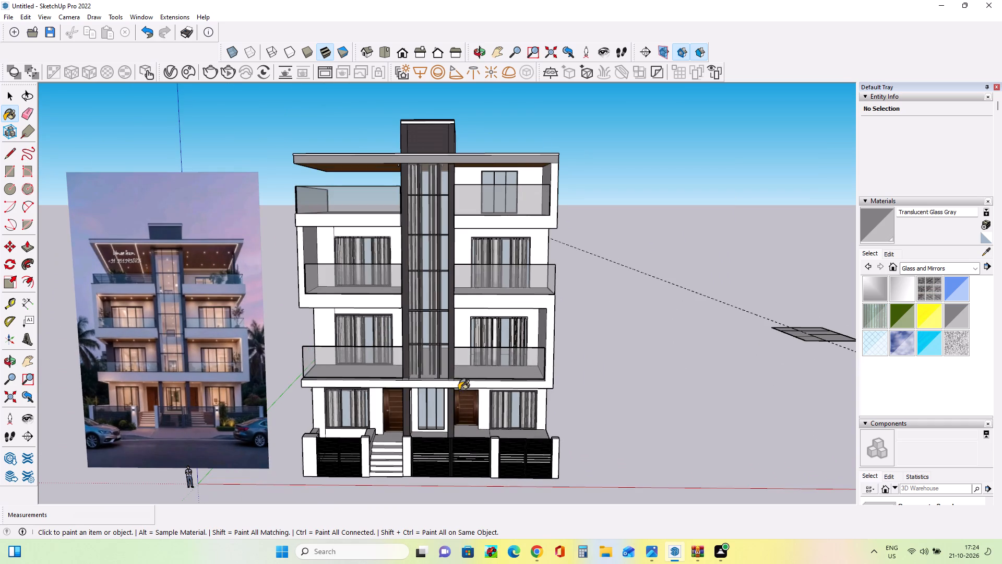
pyautogui.moveTo(463, 397); pyautogui.dragTo(474, 407, button='middle')
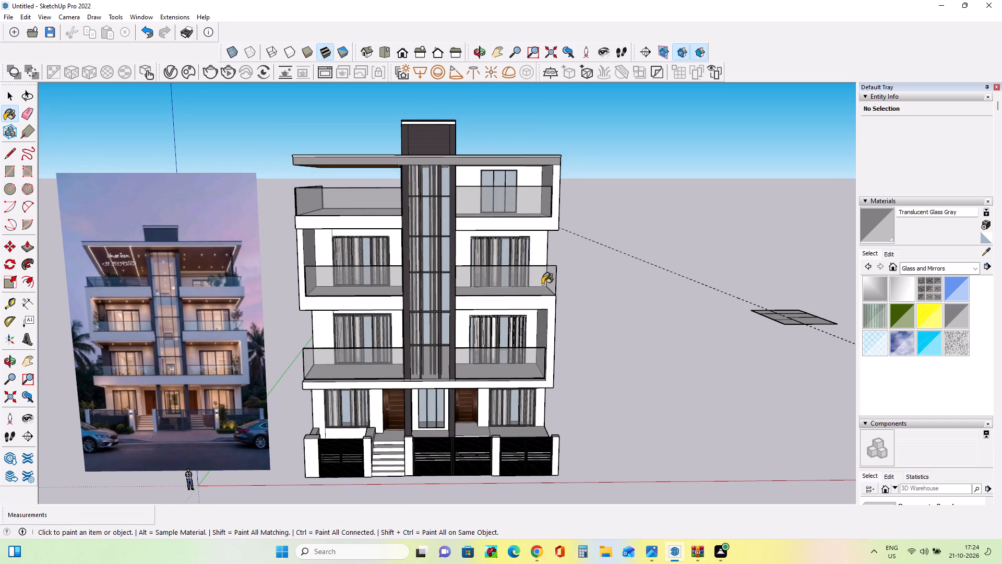
pyautogui.moveTo(565, 311); pyautogui.dragTo(567, 303, button='middle')
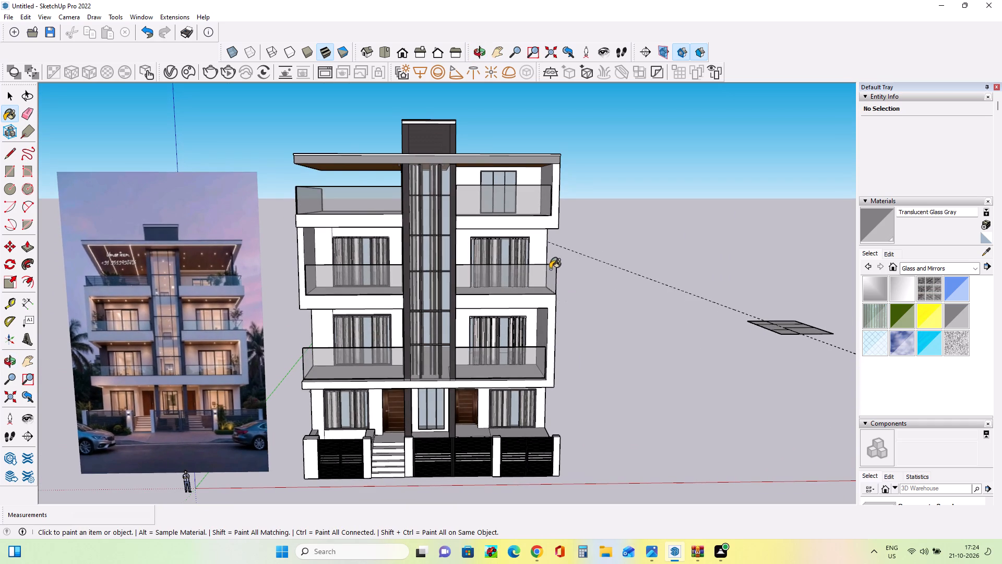
# Examine the roof, balconies and side wall from several angles and compare them with the reference image.
pyautogui.moveTo(359, 226); pyautogui.dragTo(403, 183, button='middle')
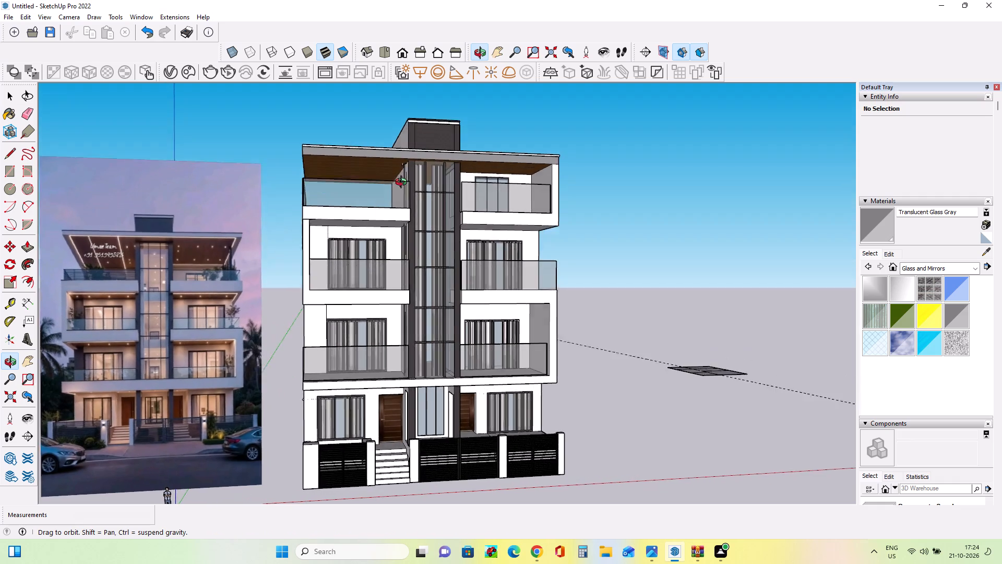
pyautogui.moveTo(403, 183); pyautogui.dragTo(392, 163, button='middle')
pyautogui.moveTo(630, 227); pyautogui.dragTo(632, 232, button='middle')
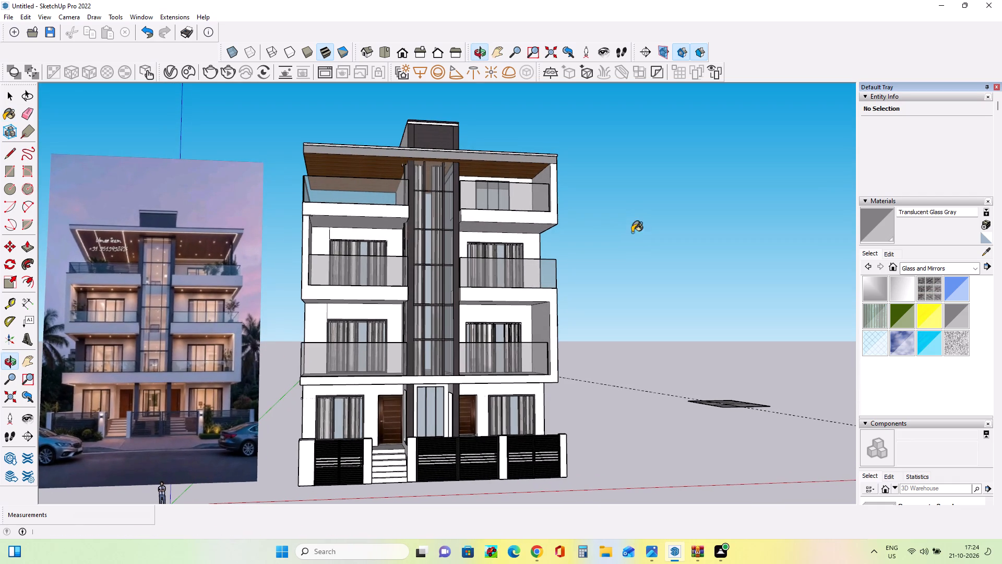
pyautogui.scroll(1, 511, 236)
pyautogui.moveTo(556, 247); pyautogui.dragTo(553, 267, button='middle')
pyautogui.scroll(3, 83, 254)
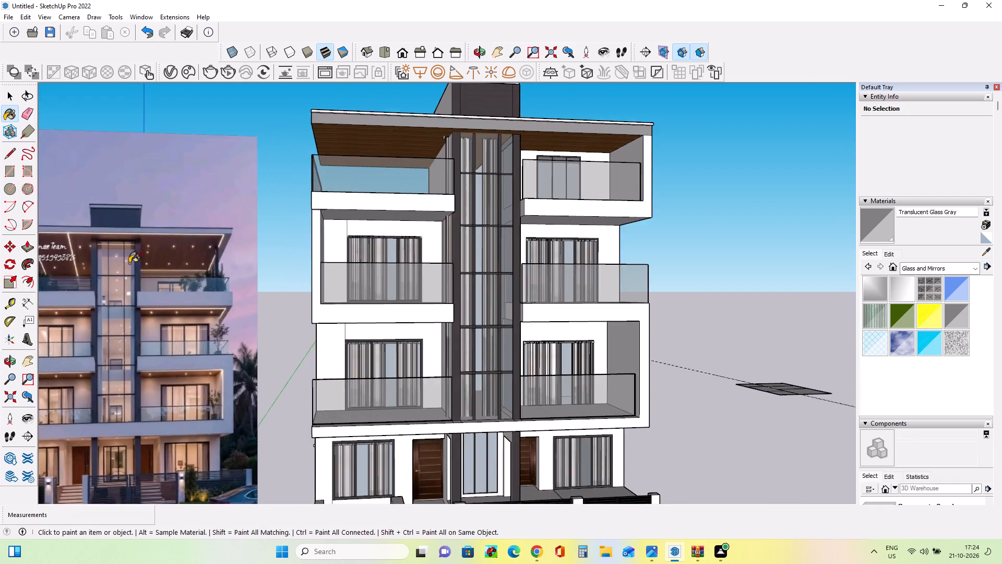
pyautogui.scroll(3, 130, 263)
pyautogui.moveTo(174, 277); pyautogui.dragTo(174, 289, button='middle')
pyautogui.scroll(-6, 174, 289)
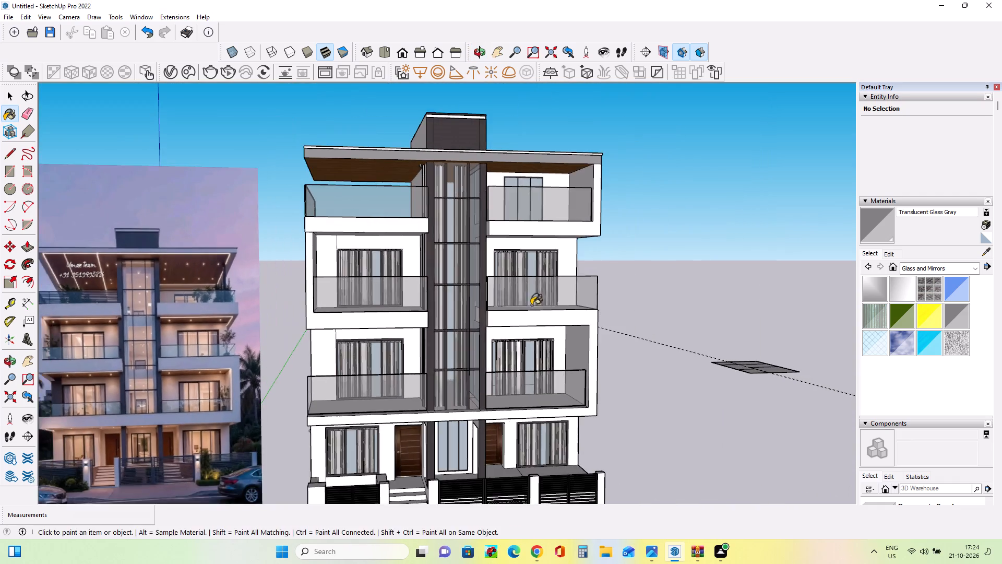
pyautogui.moveTo(726, 307); pyautogui.dragTo(462, 349, button='middle')
pyautogui.moveTo(485, 267); pyautogui.dragTo(505, 242, button='middle')
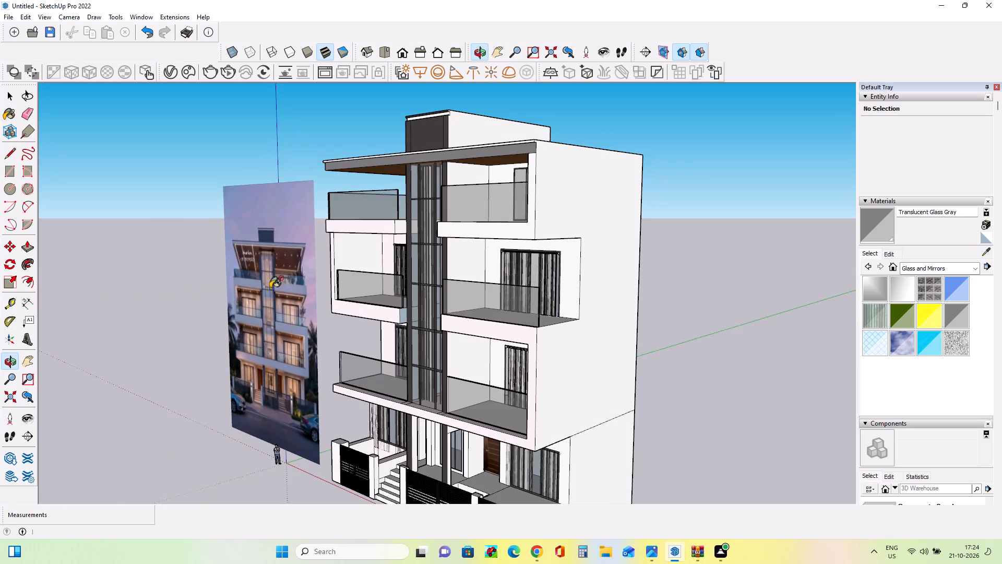
pyautogui.scroll(4, 251, 288)
pyautogui.moveTo(252, 288); pyautogui.dragTo(295, 306, button='middle')
pyautogui.scroll(-7, 295, 305)
pyautogui.moveTo(571, 273); pyautogui.dragTo(603, 266, button='middle')
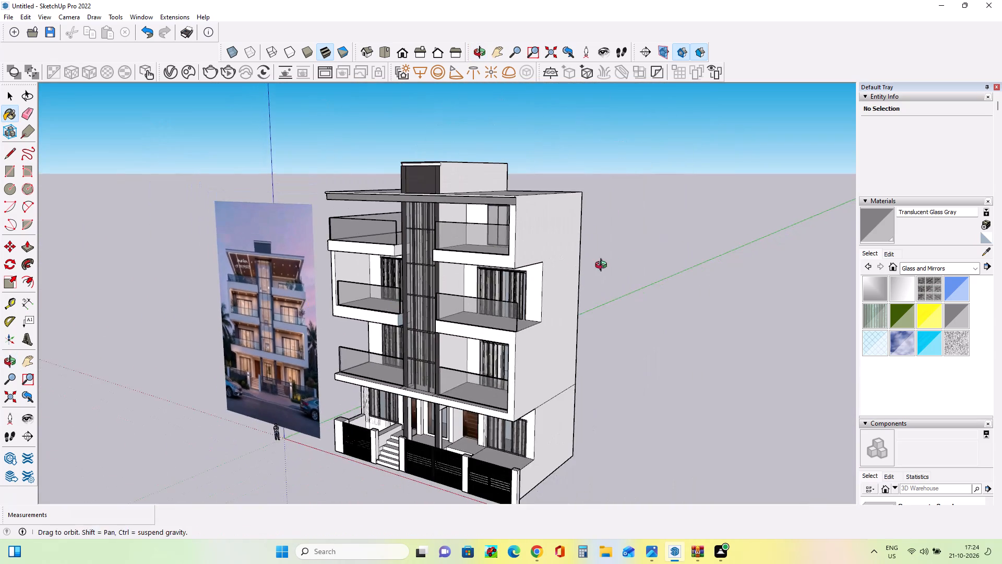
pyautogui.moveTo(603, 266); pyautogui.dragTo(645, 265, button='middle')
# Extend the roof overhang forward by pulling its front fascia about 10' 2 13/16" and the thin white edge strip about 10' 4 13/16".
pyautogui.scroll(6, 524, 210)
pyautogui.moveTo(527, 224); pyautogui.dragTo(529, 236, button='middle')
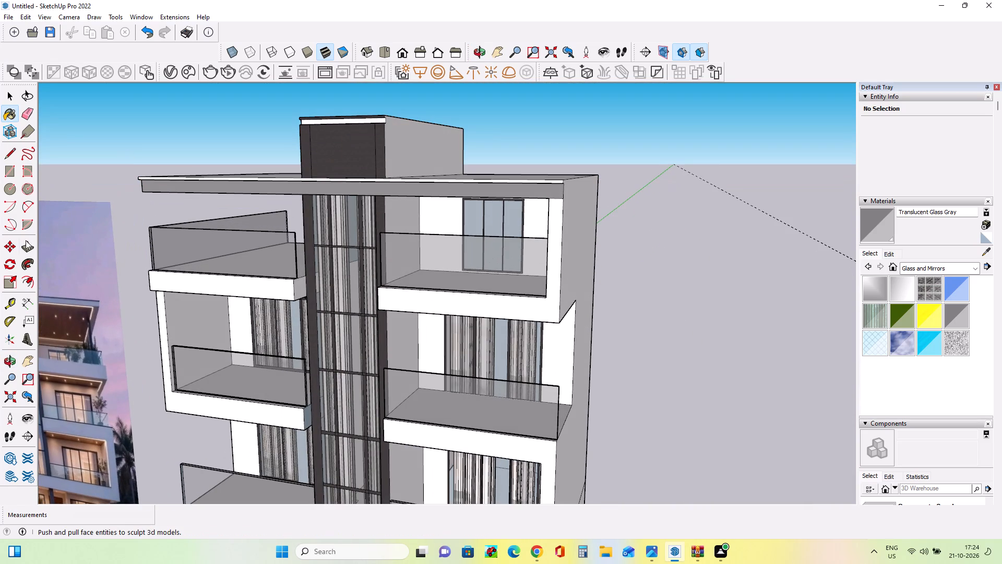
pyautogui.click(25, 245)
pyautogui.scroll(3, 526, 195)
pyautogui.click(531, 190)
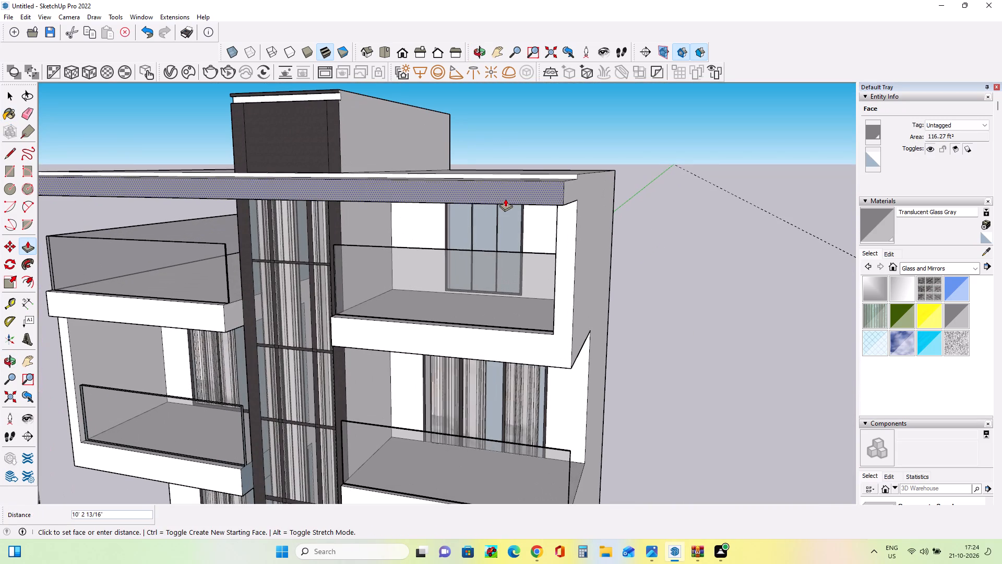
pyautogui.click(505, 198)
pyautogui.moveTo(590, 207); pyautogui.dragTo(585, 239, button='middle')
pyautogui.scroll(4, 558, 211)
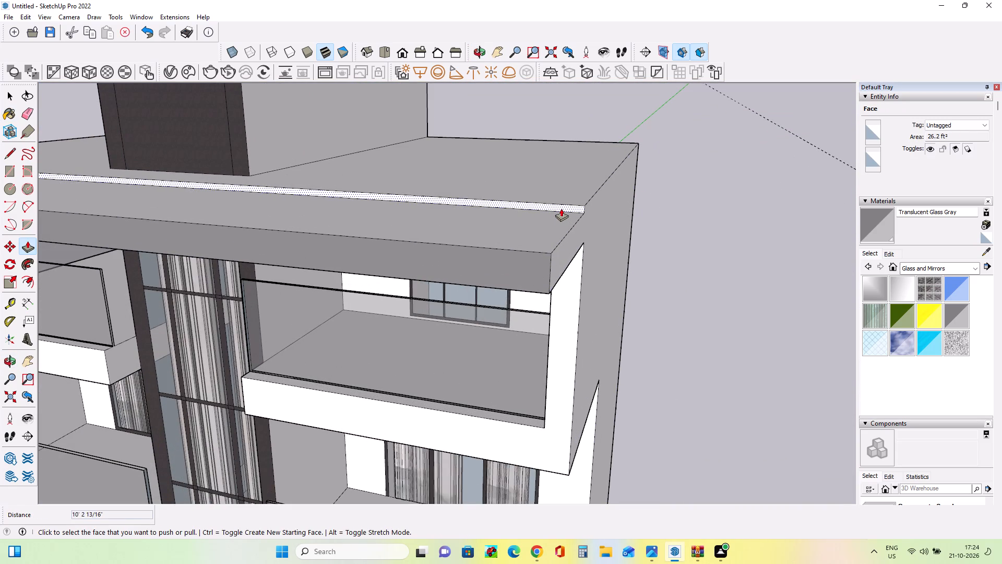
pyautogui.click(561, 208)
pyautogui.click(526, 259)
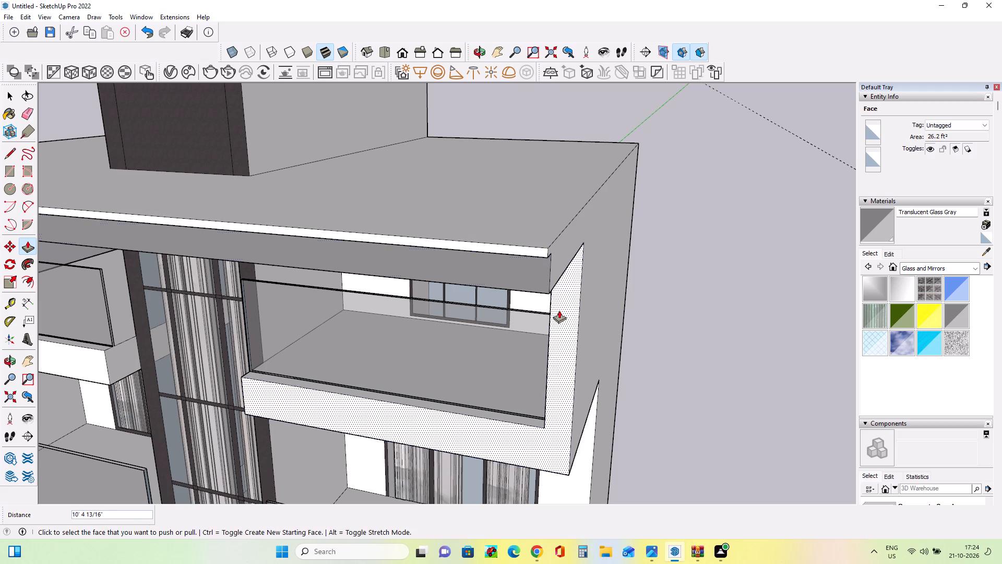
# Examine the roof overhang and its wood-clad underside against the roof in the reference image.
pyautogui.moveTo(577, 303); pyautogui.dragTo(633, 233, button='middle')
pyautogui.scroll(-7, 633, 233)
pyautogui.moveTo(591, 264); pyautogui.dragTo(613, 197, button='middle')
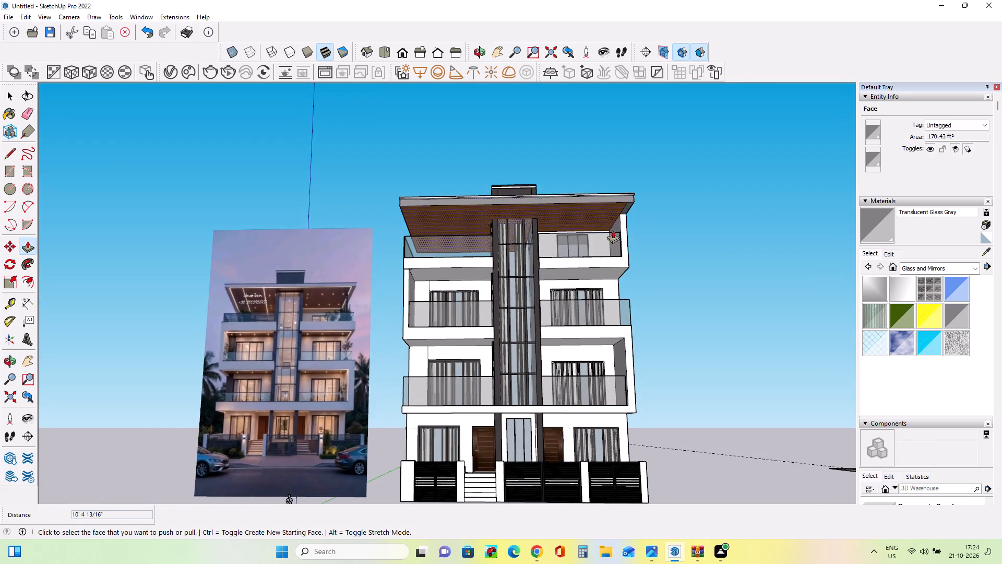
pyautogui.scroll(1, 614, 237)
pyautogui.scroll(7, 292, 311)
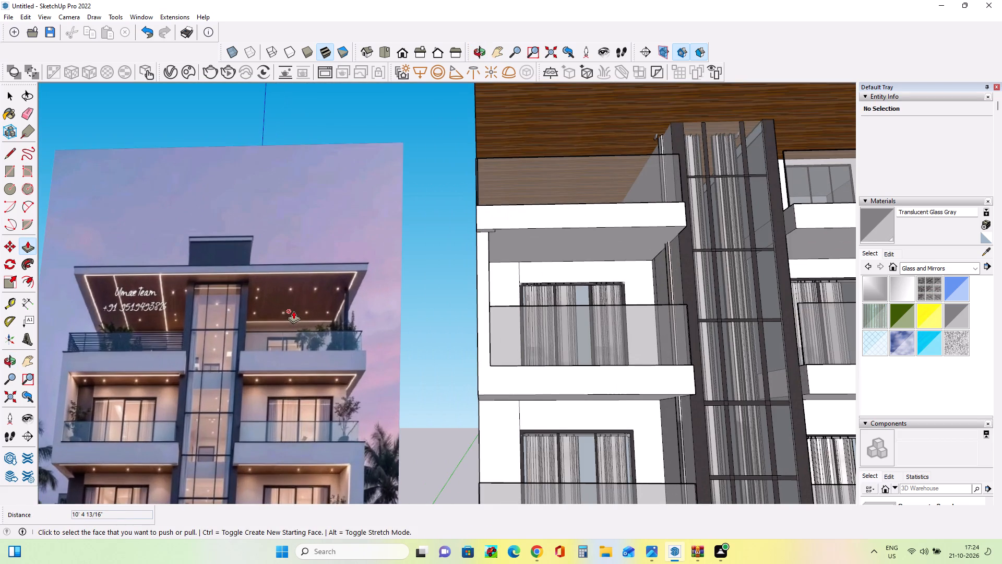
pyautogui.scroll(-8, 293, 311)
pyautogui.moveTo(547, 330); pyautogui.dragTo(550, 302, button='middle')
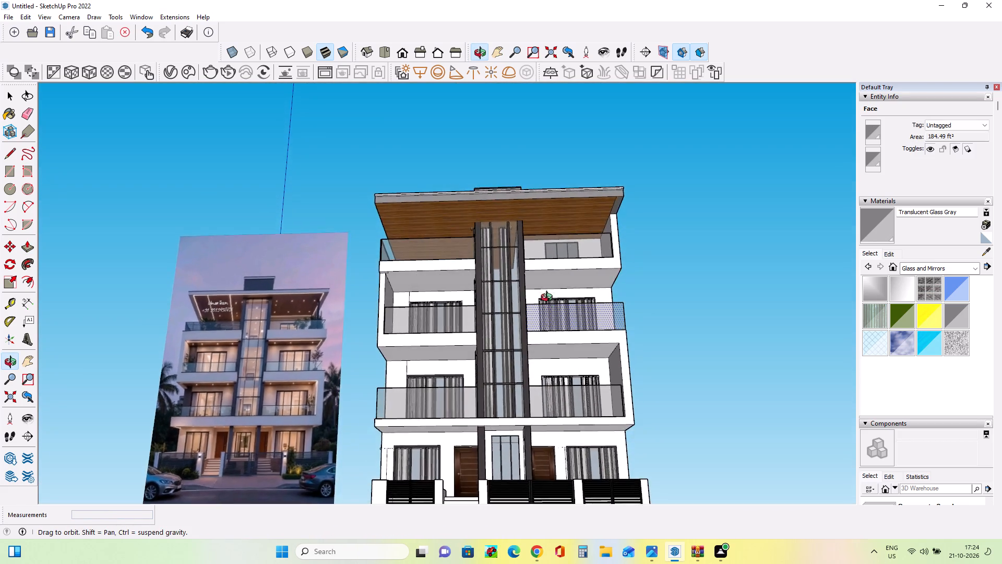
pyautogui.moveTo(550, 302); pyautogui.dragTo(551, 306, button='middle')
pyautogui.scroll(-3, 551, 306)
pyautogui.moveTo(553, 312); pyautogui.dragTo(556, 324, button='middle')
pyautogui.scroll(-1, 556, 324)
pyautogui.scroll(2, 461, 254)
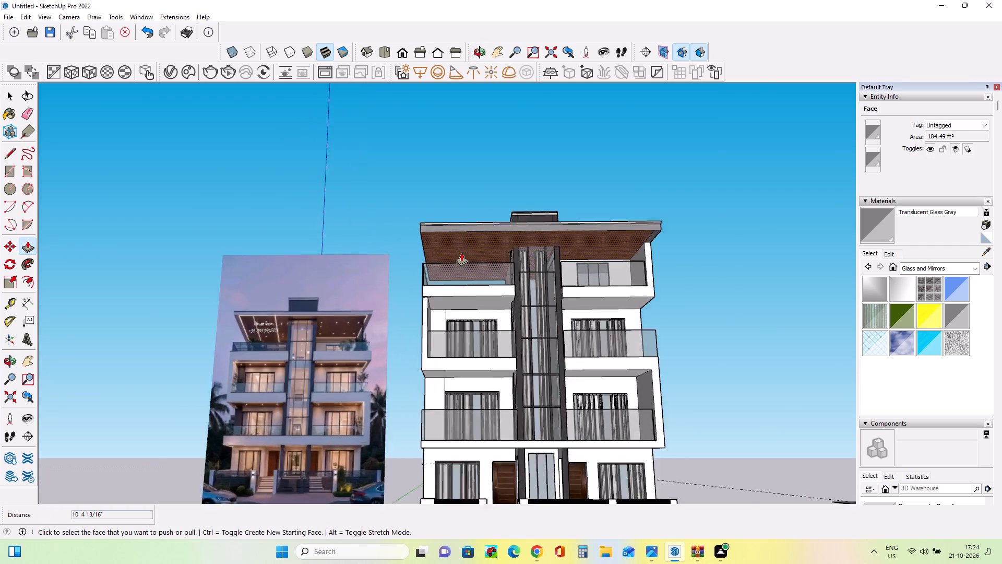
pyautogui.scroll(4, 461, 253)
pyautogui.moveTo(461, 255); pyautogui.dragTo(461, 269, button='middle')
pyautogui.moveTo(473, 254); pyautogui.dragTo(476, 221, button='middle')
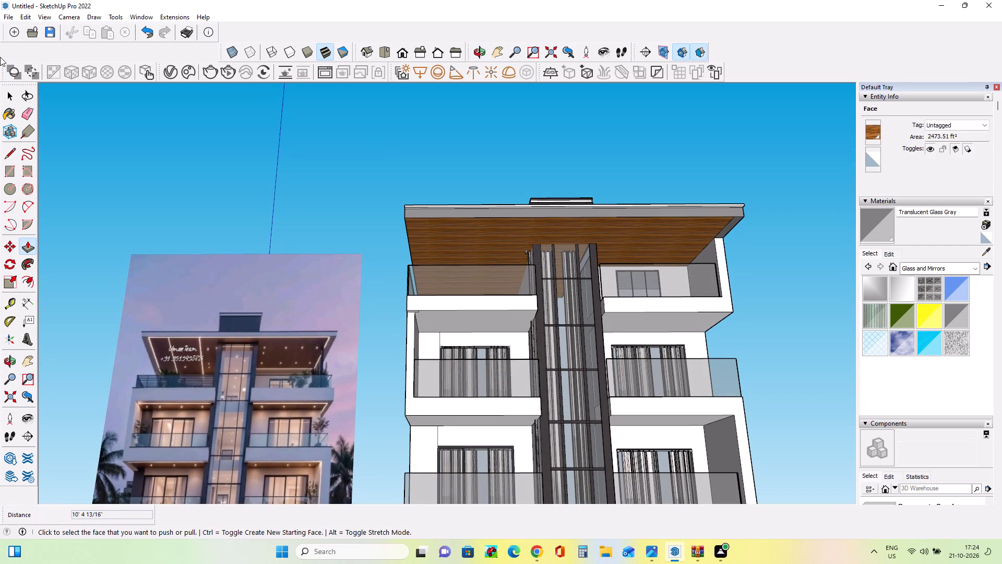
pyautogui.click(11, 90)
pyautogui.doubleClick(97, 135)
# Examine the whole front facade, from the gate and steps up to the roof, alongside the reference image.
pyautogui.scroll(-2, 144, 202)
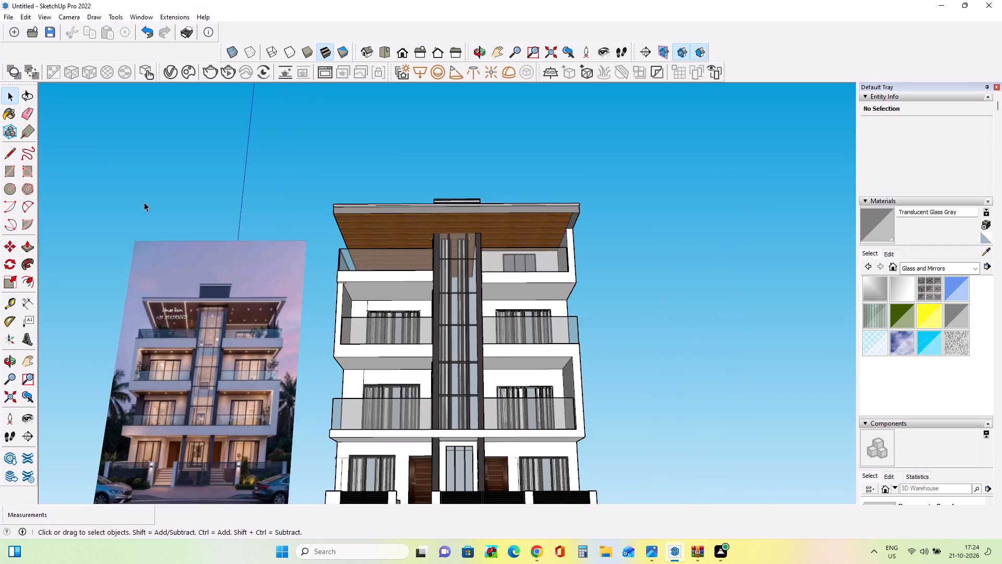
pyautogui.scroll(-2, 144, 202)
pyautogui.scroll(-3, 496, 348)
pyautogui.moveTo(493, 372); pyautogui.dragTo(489, 386, button='middle')
pyautogui.scroll(1, 486, 386)
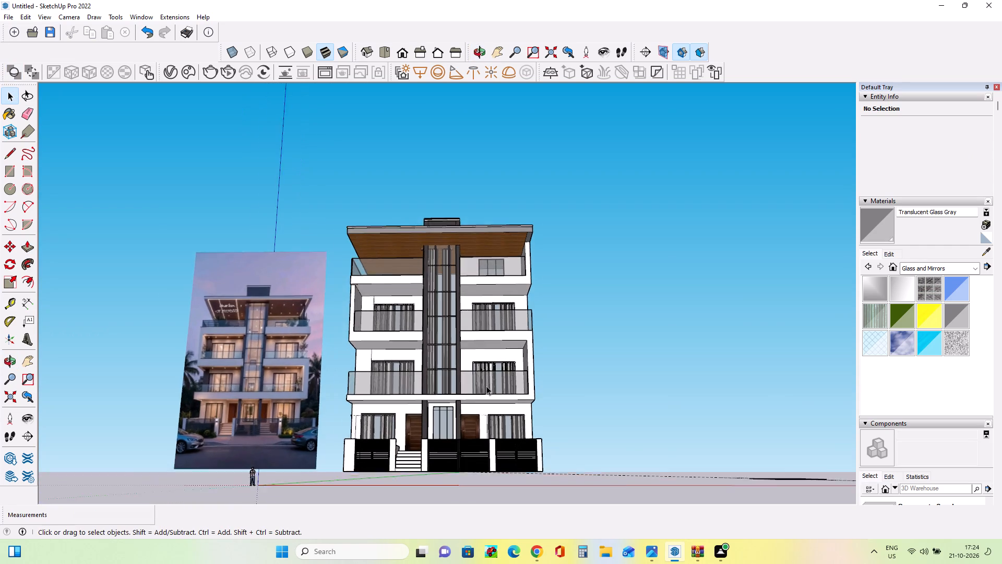
pyautogui.scroll(1, 486, 386)
pyautogui.moveTo(486, 392); pyautogui.dragTo(487, 397, button='middle')
pyautogui.scroll(1, 386, 472)
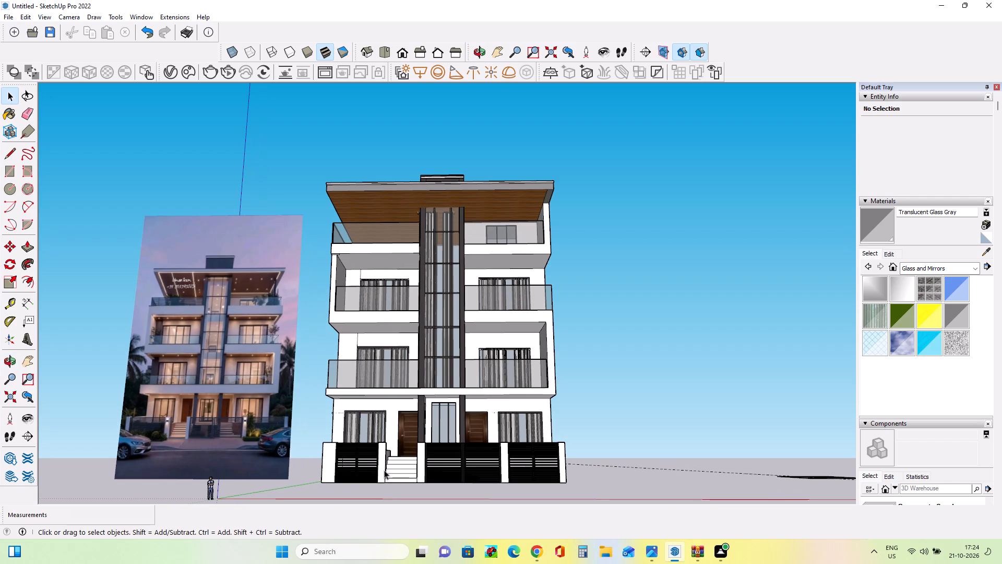
pyautogui.middleClick(384, 468)
pyautogui.moveTo(384, 469); pyautogui.dragTo(384, 460, button='middle')
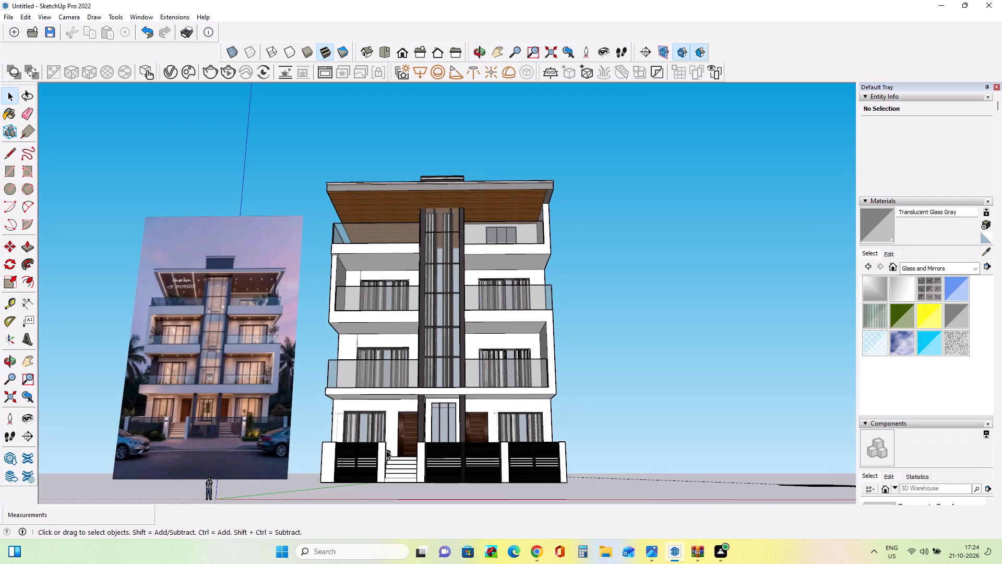
pyautogui.scroll(1, 386, 450)
pyautogui.moveTo(440, 441); pyautogui.dragTo(417, 491, button='middle')
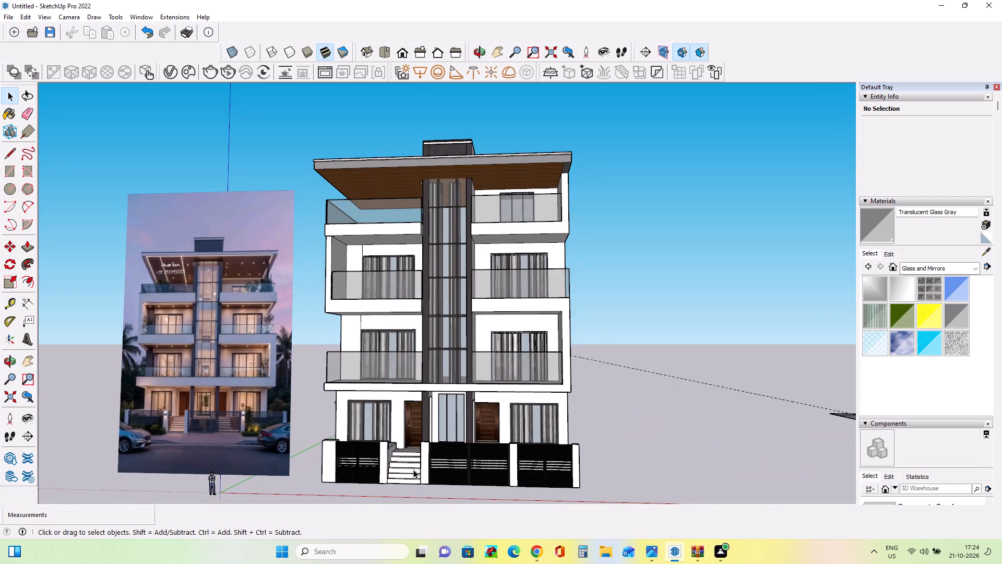
pyautogui.scroll(3, 449, 337)
pyautogui.moveTo(443, 349); pyautogui.dragTo(401, 396, button='middle')
pyautogui.moveTo(455, 309); pyautogui.dragTo(507, 311, button='middle')
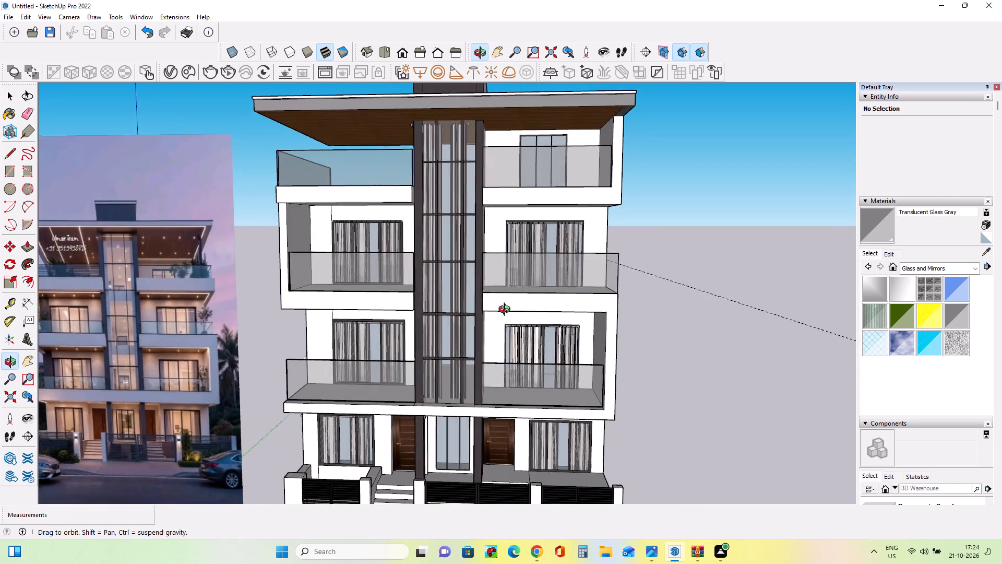
pyautogui.moveTo(507, 311); pyautogui.dragTo(436, 333, button='middle')
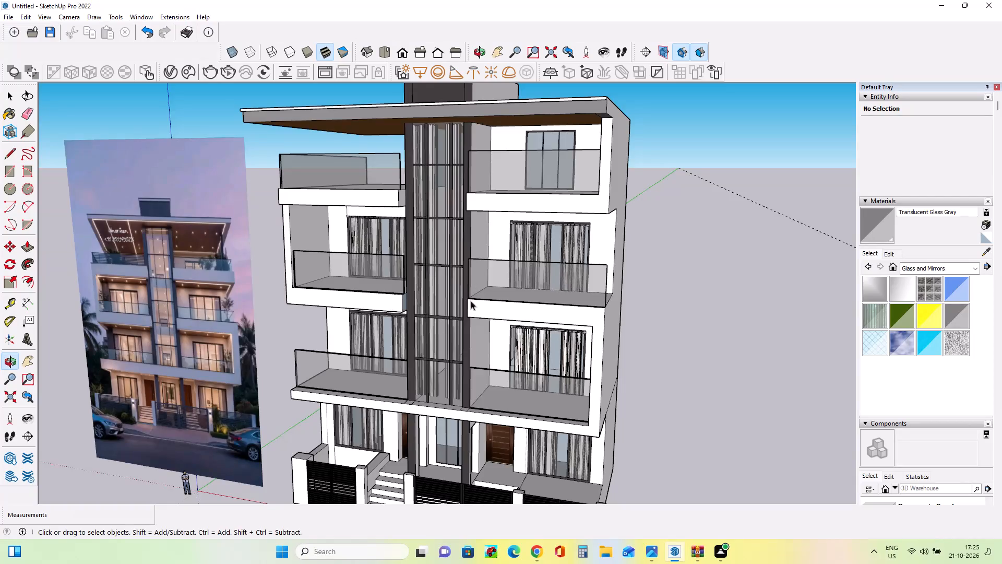
pyautogui.moveTo(485, 354); pyautogui.dragTo(540, 296, button='middle')
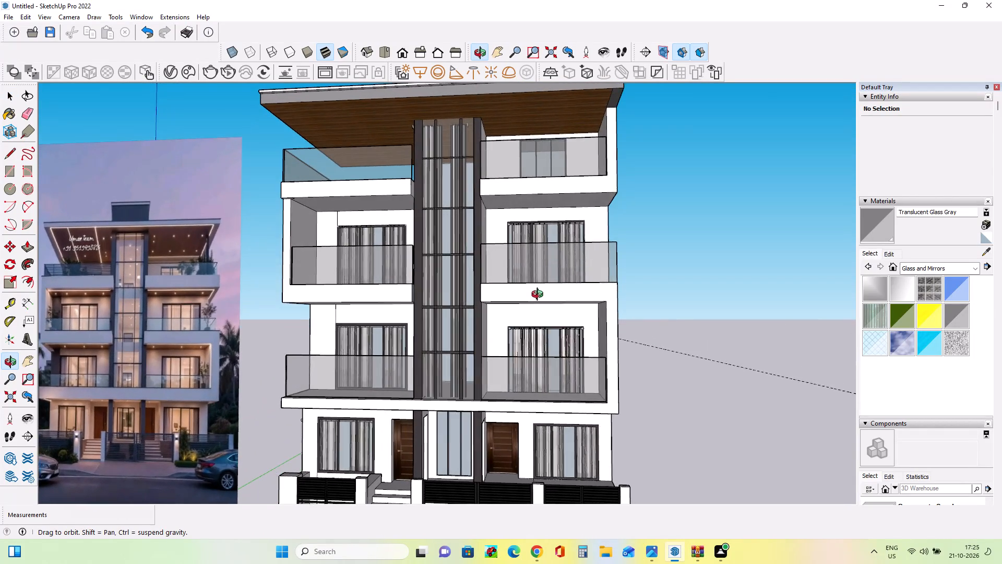
pyautogui.moveTo(540, 296); pyautogui.dragTo(553, 298, button='middle')
pyautogui.scroll(-1, 553, 299)
pyautogui.moveTo(552, 346); pyautogui.dragTo(558, 344, button='middle')
pyautogui.scroll(-2, 558, 344)
pyautogui.moveTo(540, 395); pyautogui.dragTo(539, 384, button='middle')
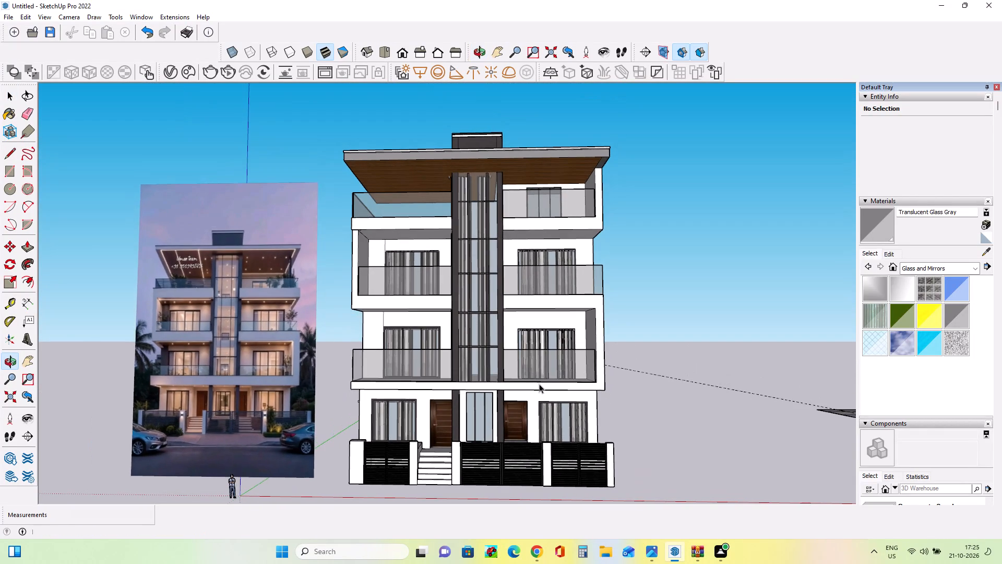
pyautogui.scroll(-6, 308, 352)
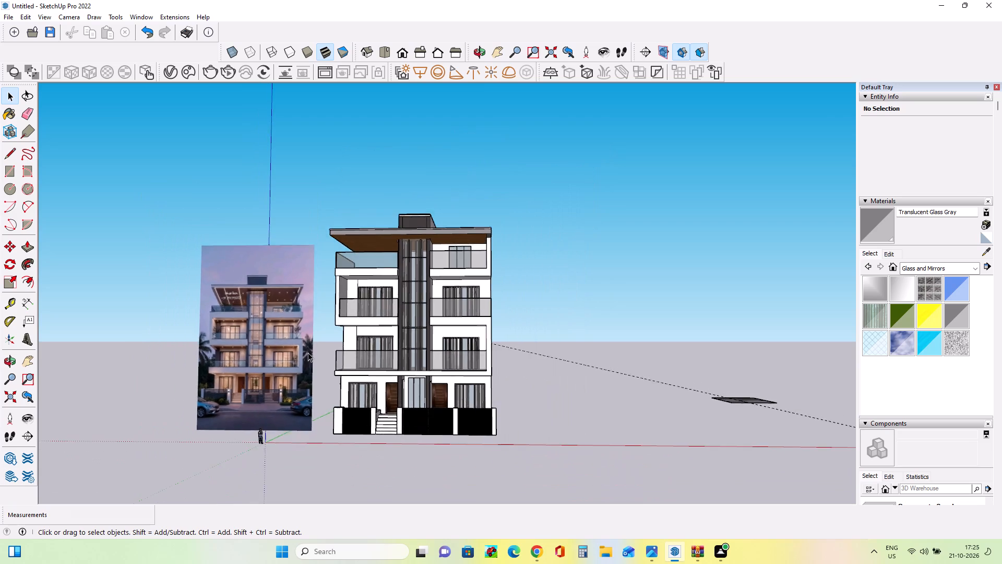
# Draw a ground rectangle about 110' by 201' 6" beneath the building, reaching out in front of the boundary wall.
pyautogui.scroll(-5, 308, 353)
pyautogui.scroll(1, 339, 422)
pyautogui.moveTo(339, 422); pyautogui.dragTo(395, 277, button='middle')
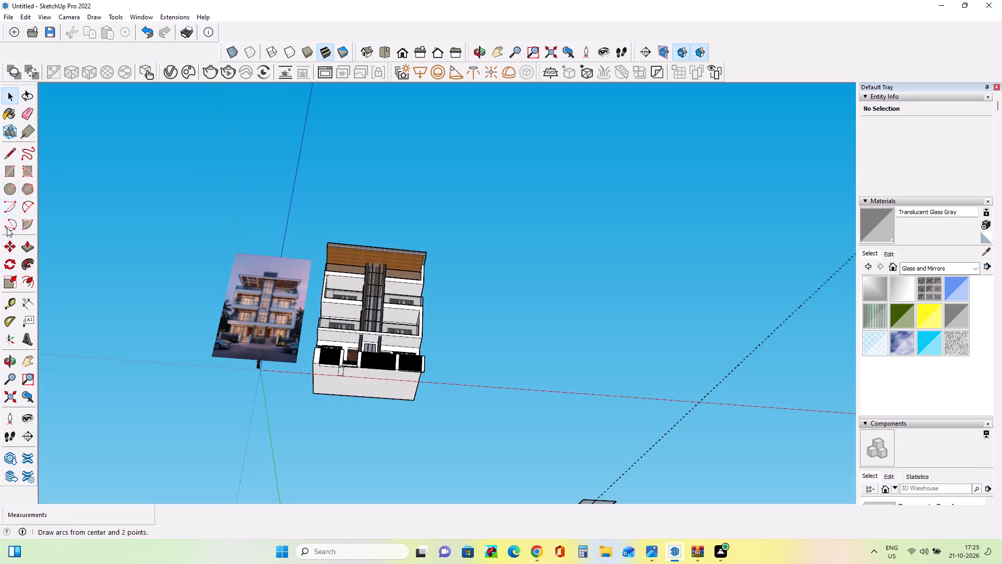
pyautogui.click(10, 172)
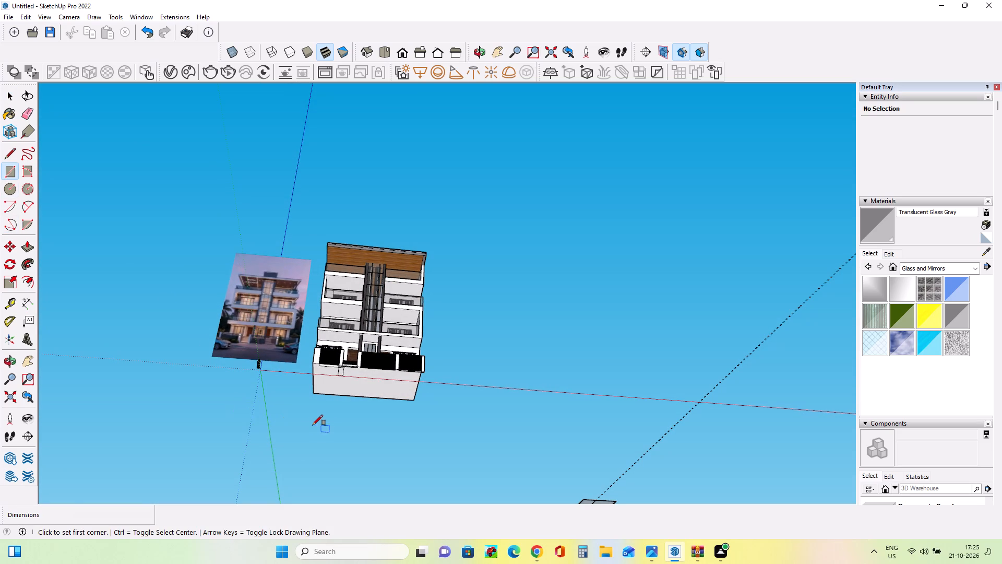
pyautogui.click(305, 425)
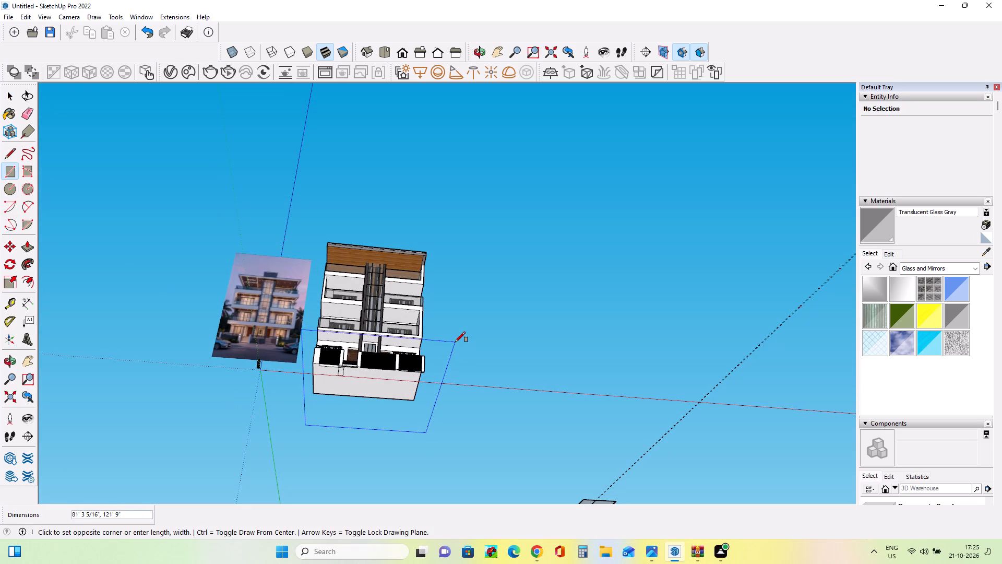
pyautogui.press('Escape')
pyautogui.click(279, 454)
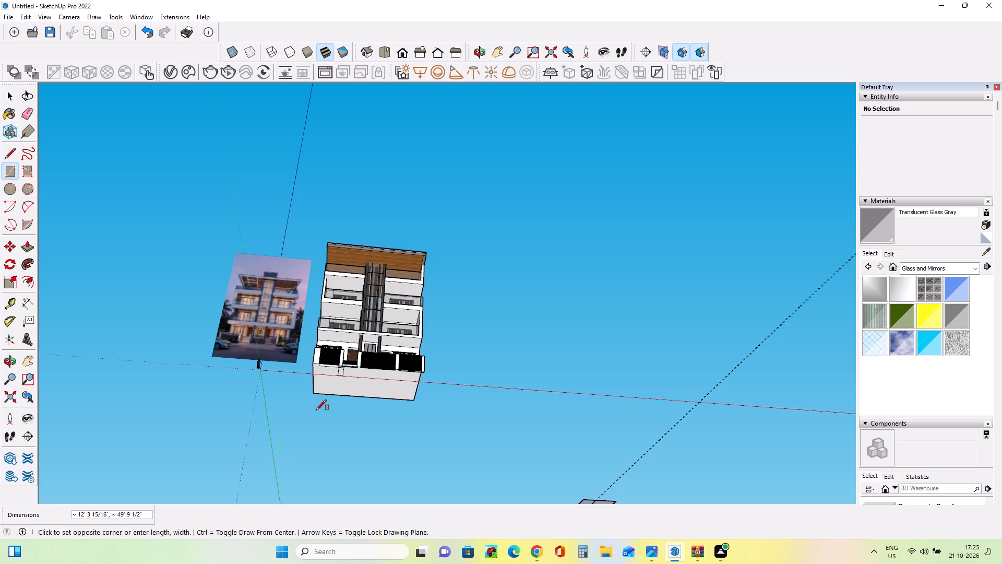
pyautogui.click(481, 318)
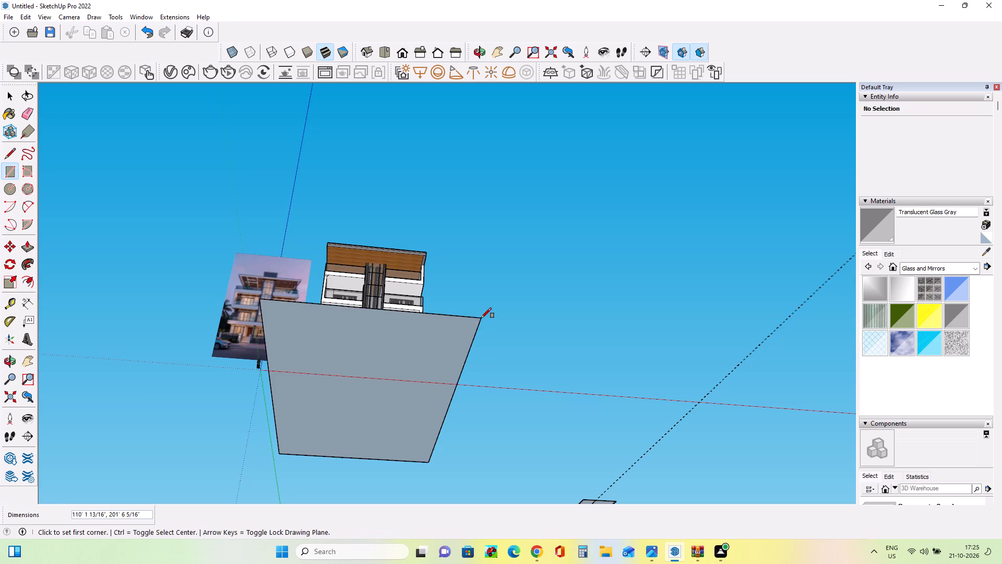
# Delete the leftover flat panel geometry and the dashed guide line lying on the ground beside the building.
pyautogui.moveTo(475, 346); pyautogui.dragTo(469, 563, button='middle')
pyautogui.scroll(-1, 467, 563)
pyautogui.scroll(4, 401, 310)
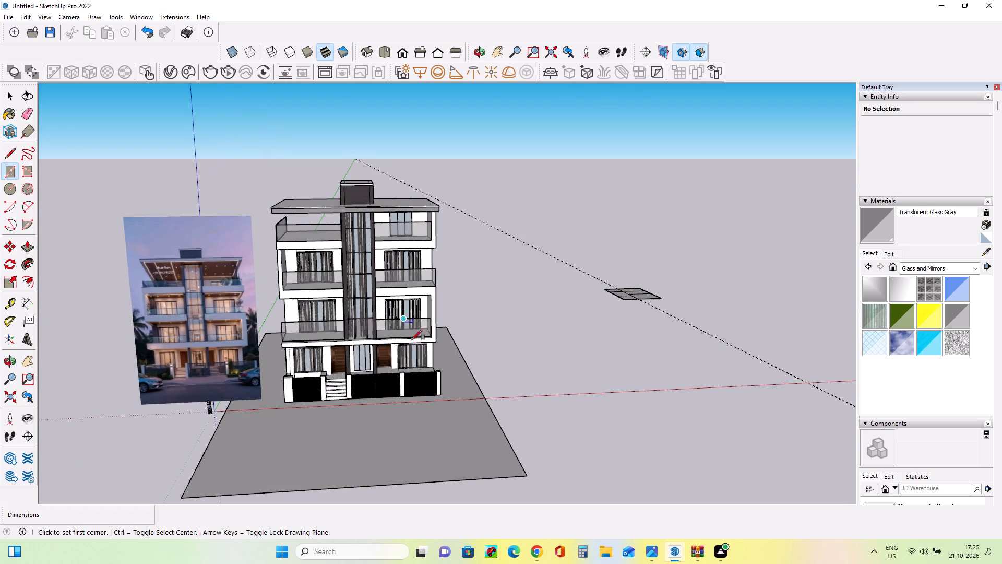
pyautogui.moveTo(443, 366); pyautogui.dragTo(425, 364, button='middle')
pyautogui.scroll(3, 319, 328)
pyautogui.middleClick(311, 320)
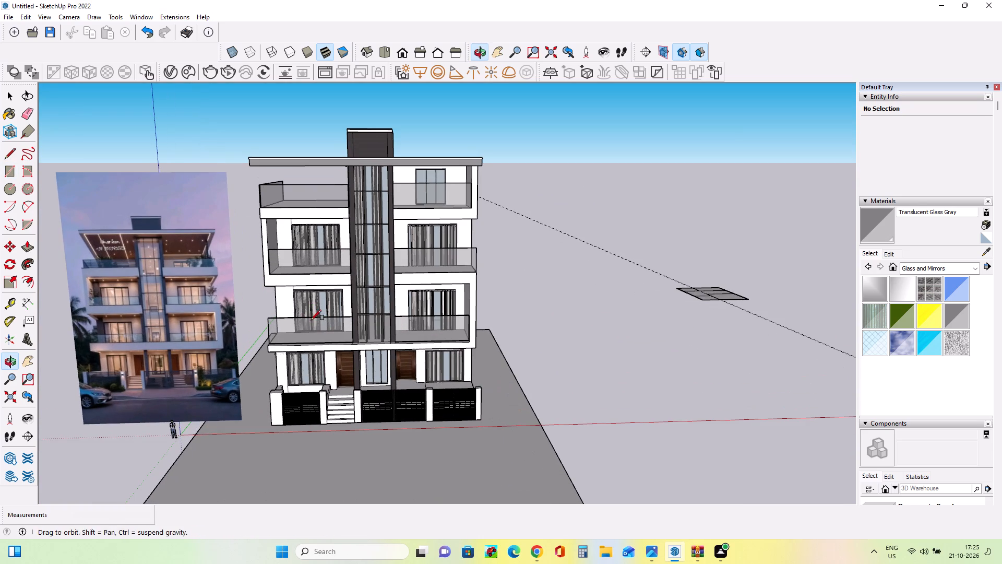
pyautogui.click(6, 96)
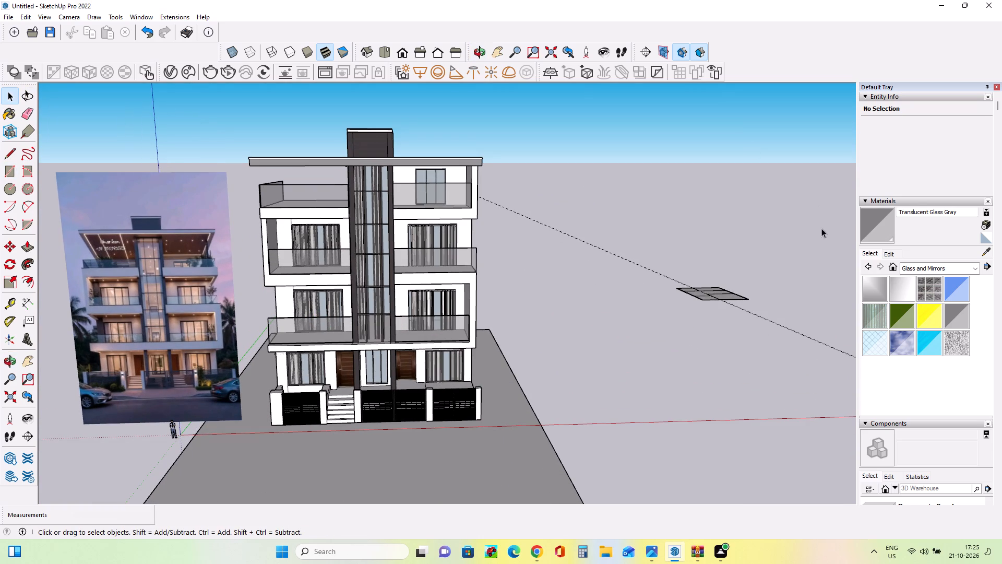
pyautogui.moveTo(769, 247); pyautogui.dragTo(649, 328)
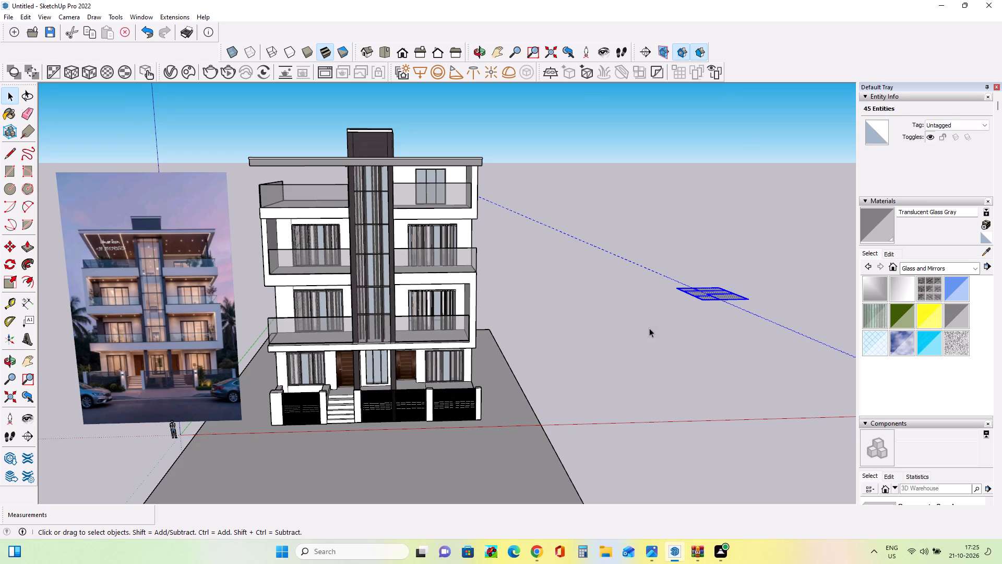
pyautogui.press('Delete')
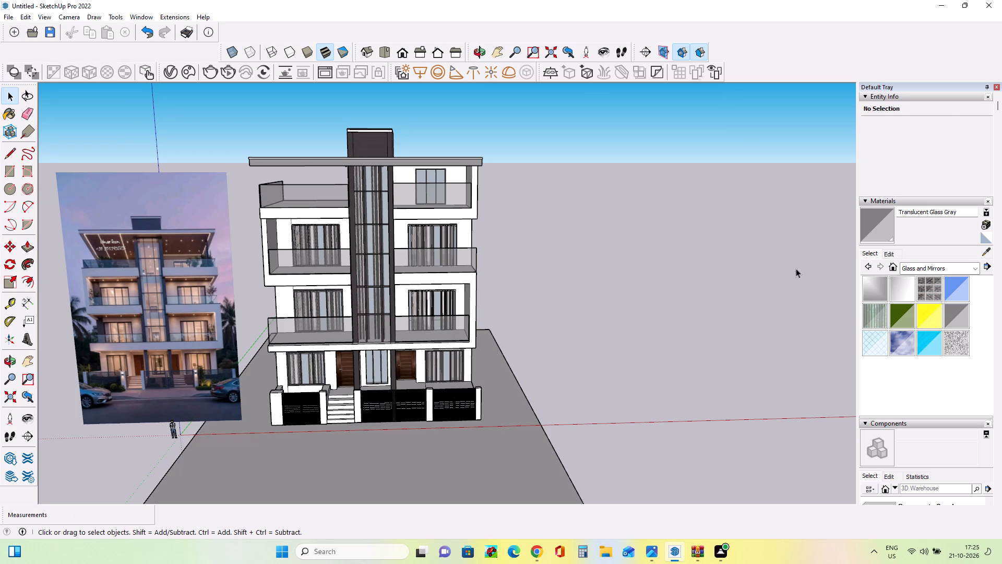
# Examine the front facade and the wood-clad roof underside from below, alongside the reference image.
pyautogui.click(32, 360)
pyautogui.moveTo(202, 351); pyautogui.dragTo(268, 353)
pyautogui.scroll(1, 404, 361)
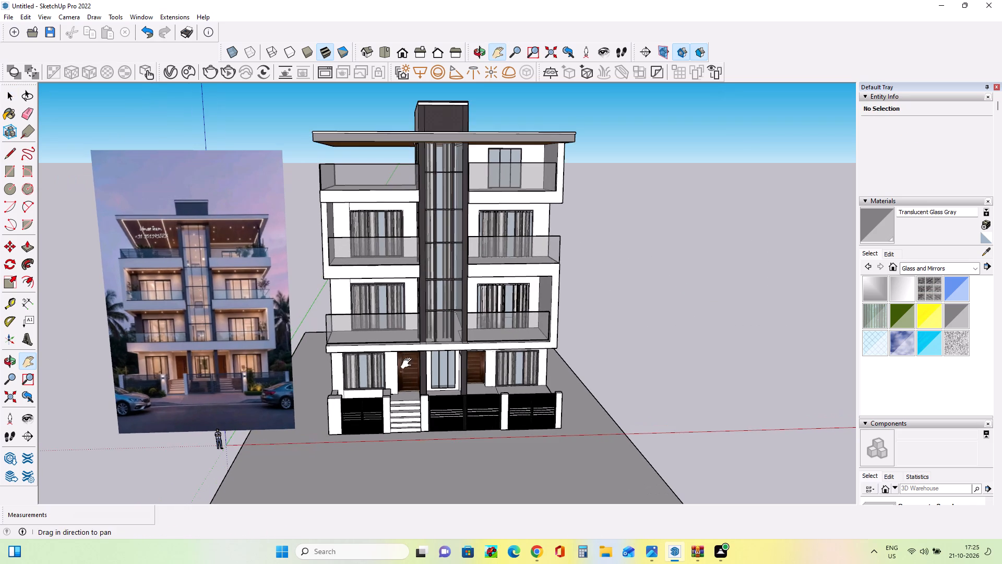
pyautogui.moveTo(409, 365); pyautogui.dragTo(425, 324, button='middle')
pyautogui.scroll(2, 426, 316)
pyautogui.moveTo(430, 336); pyautogui.dragTo(434, 366, button='middle')
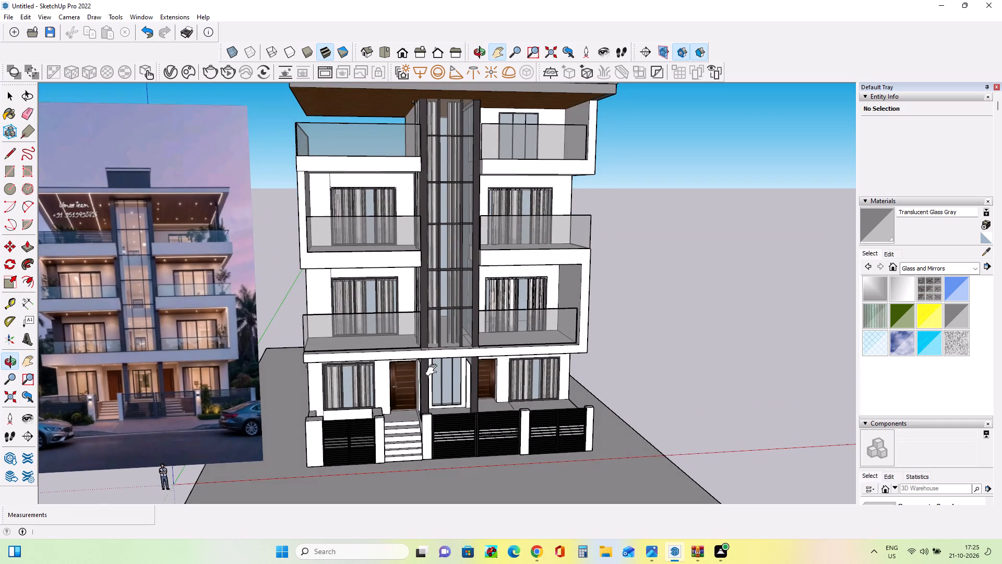
pyautogui.moveTo(438, 383); pyautogui.dragTo(441, 396)
pyautogui.click(444, 402)
pyautogui.moveTo(468, 420); pyautogui.dragTo(476, 430)
pyautogui.moveTo(550, 435); pyautogui.dragTo(486, 399, button='middle')
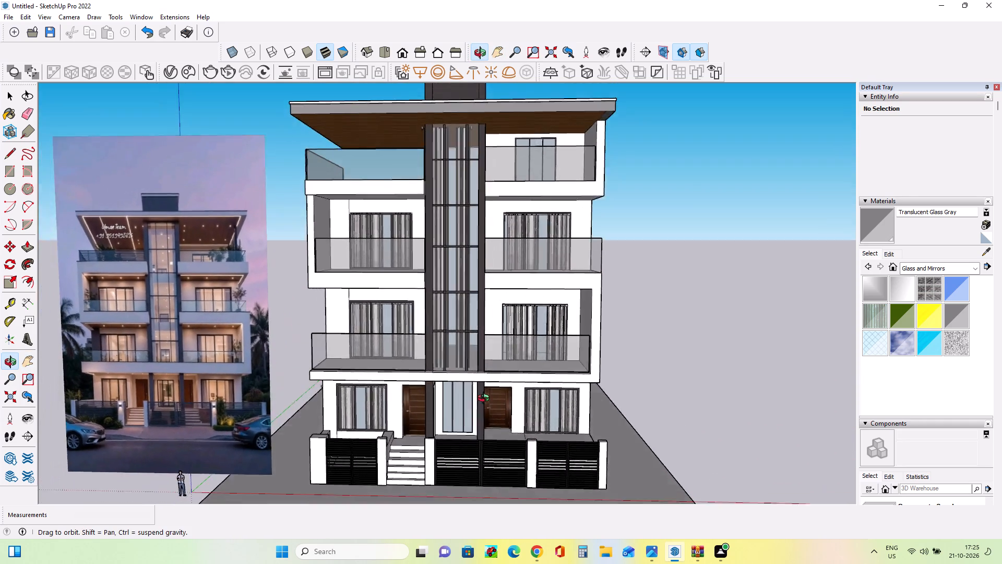
pyautogui.moveTo(486, 399); pyautogui.dragTo(499, 380, button='middle')
pyautogui.scroll(-1, 499, 377)
pyautogui.moveTo(481, 359); pyautogui.dragTo(491, 329, button='middle')
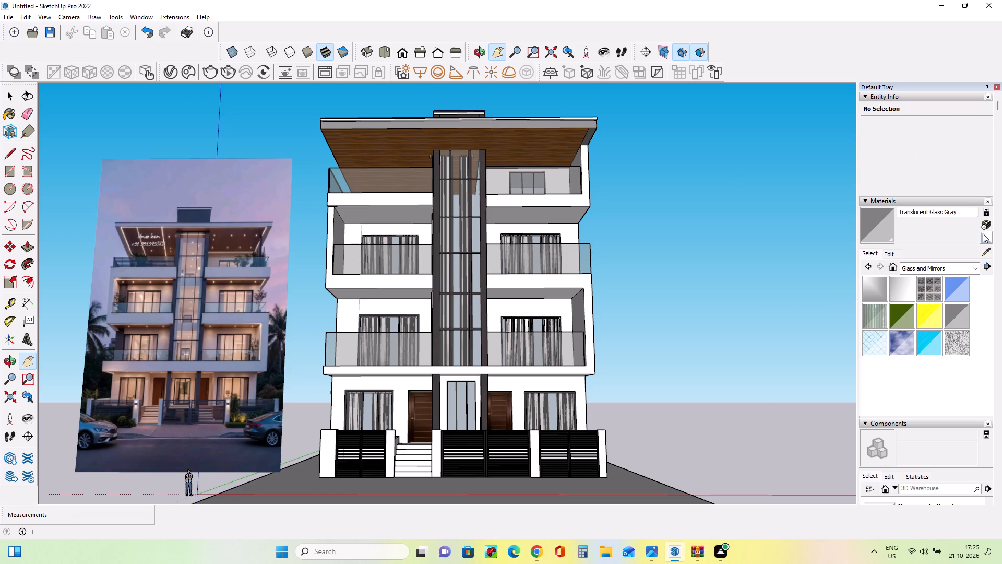
# Choose the Grass Dark Green material from the Landscaping, Fencing and Vegetation collection.
pyautogui.click(958, 267)
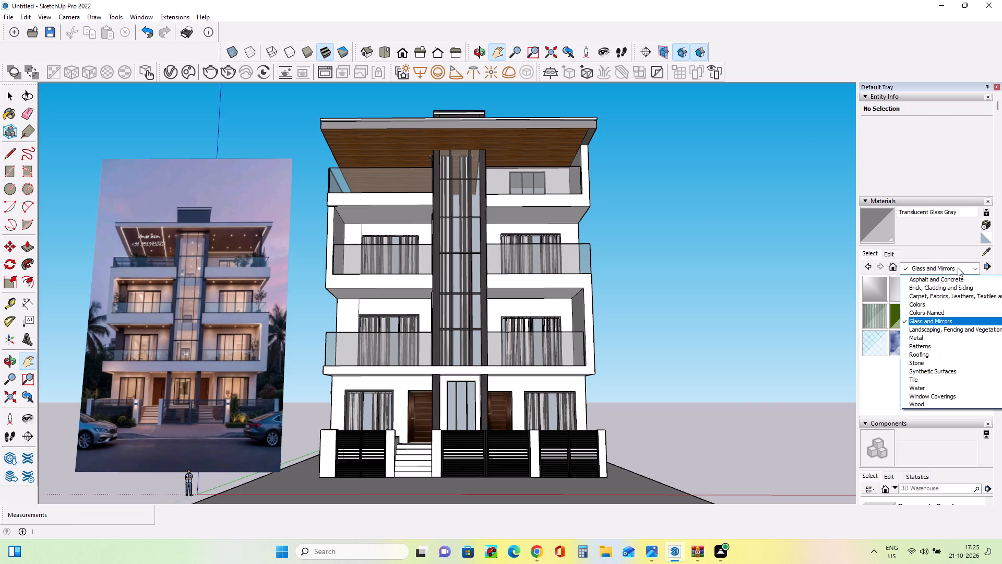
pyautogui.click(968, 324)
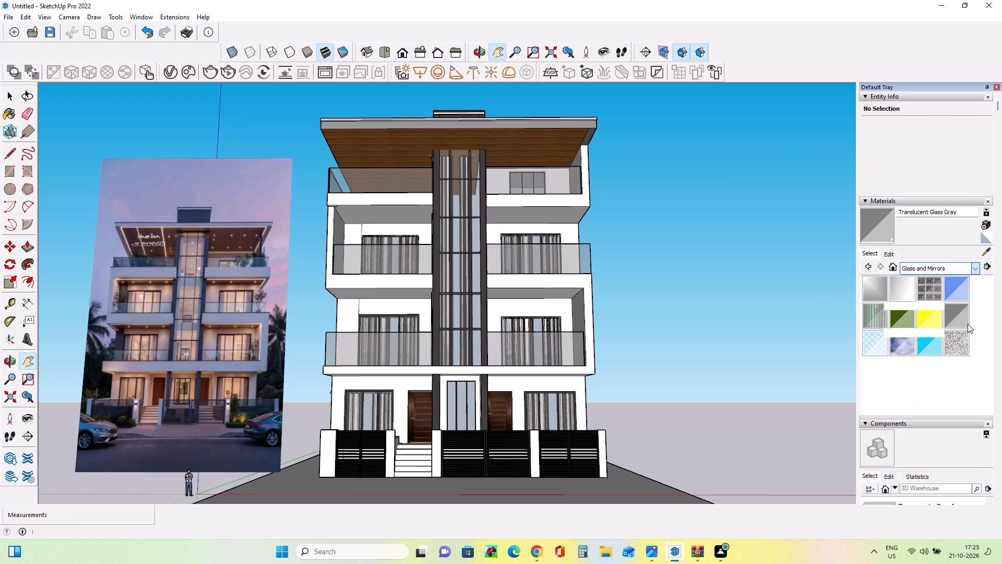
pyautogui.click(942, 273)
pyautogui.click(963, 331)
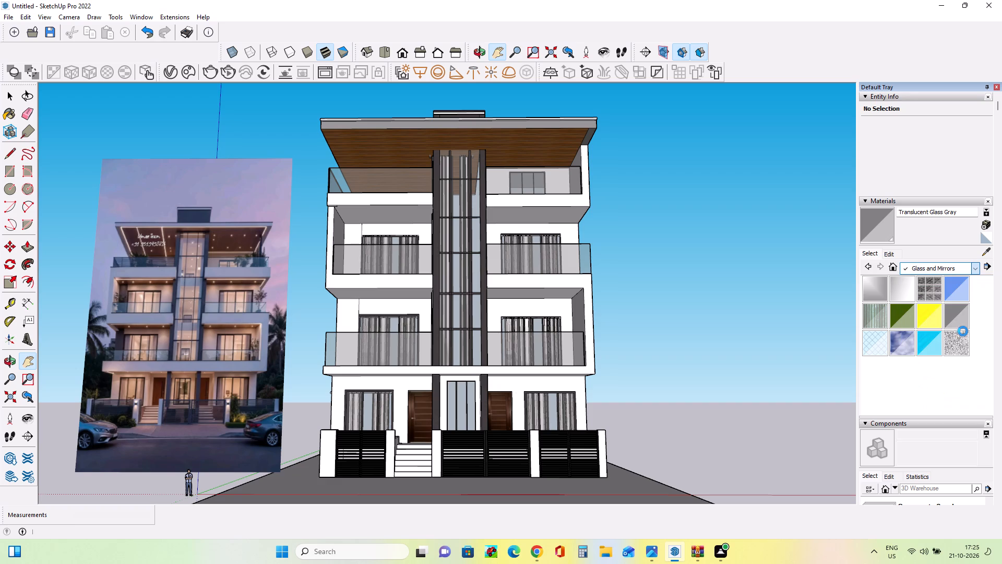
pyautogui.click(948, 340)
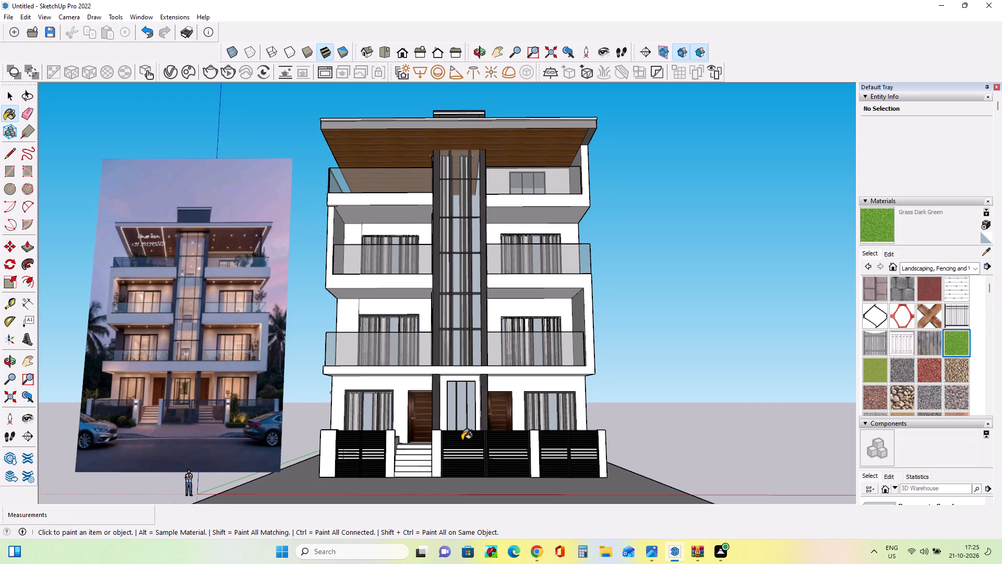
# Draw a ground rectangle about 65' wide in front of the boundary wall, spanning between its end pillars.
pyautogui.scroll(-6, 462, 440)
pyautogui.moveTo(542, 461); pyautogui.dragTo(544, 563, button='middle')
pyautogui.scroll(3, 413, 474)
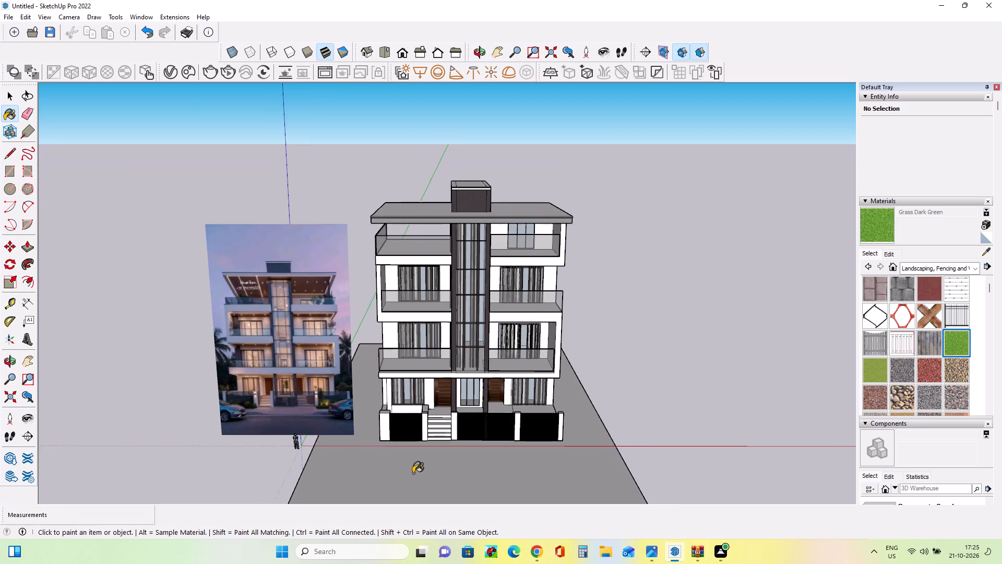
pyautogui.moveTo(413, 474); pyautogui.dragTo(434, 503, button='middle')
pyautogui.scroll(-3, 414, 453)
pyautogui.moveTo(465, 478); pyautogui.dragTo(468, 484, button='middle')
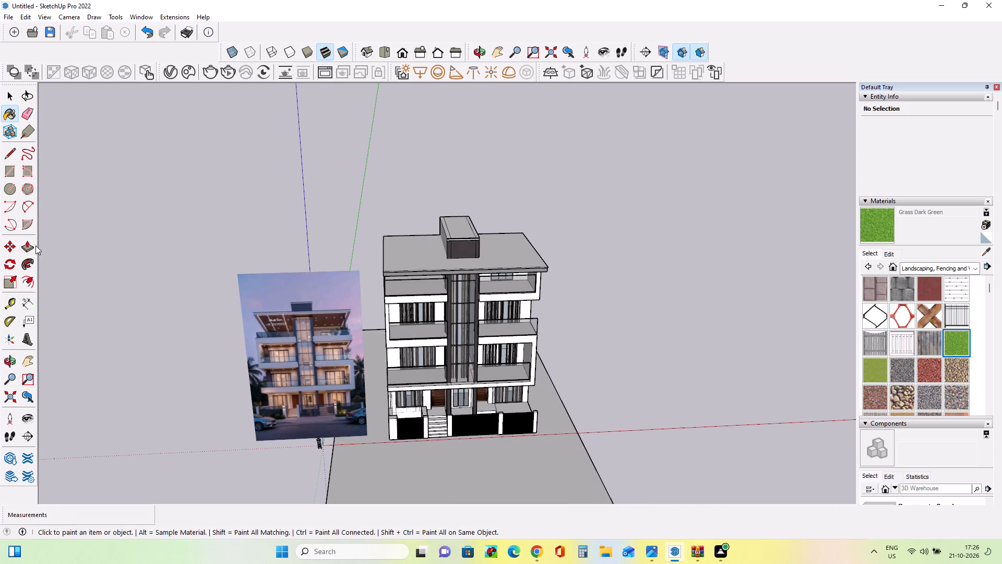
pyautogui.click(11, 170)
pyautogui.scroll(3, 448, 425)
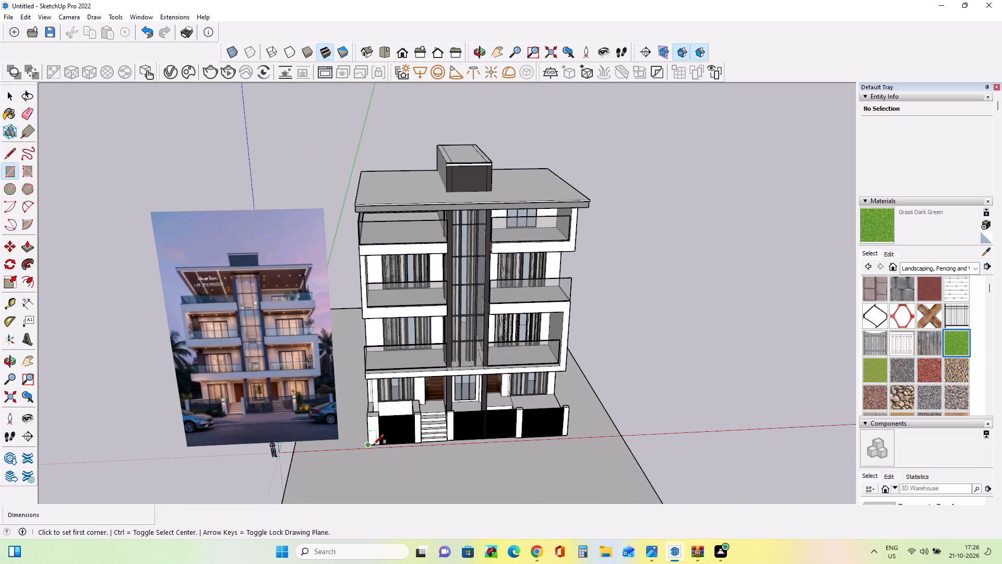
pyautogui.click(372, 444)
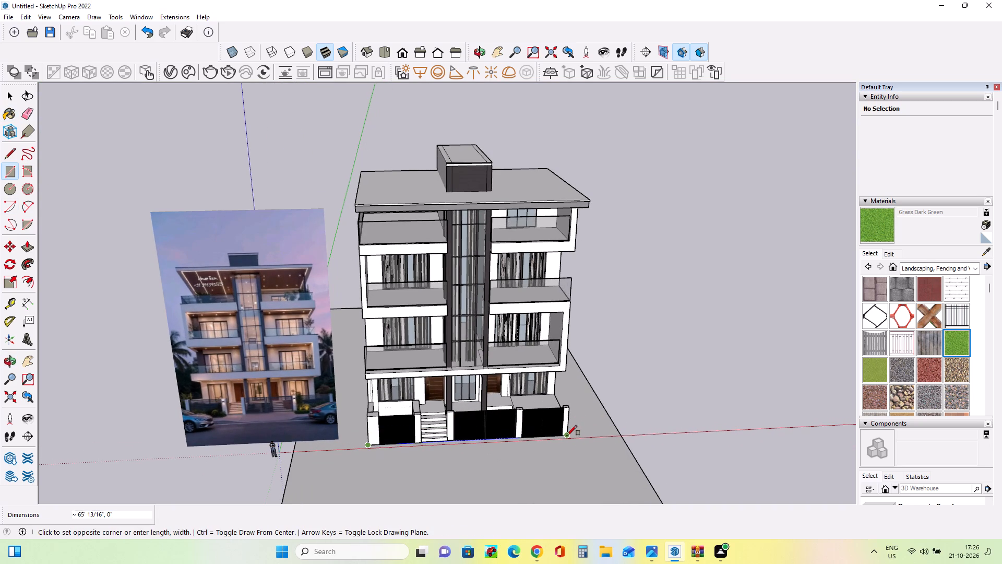
pyautogui.click(566, 436)
pyautogui.click(580, 469)
pyautogui.middleClick(613, 464)
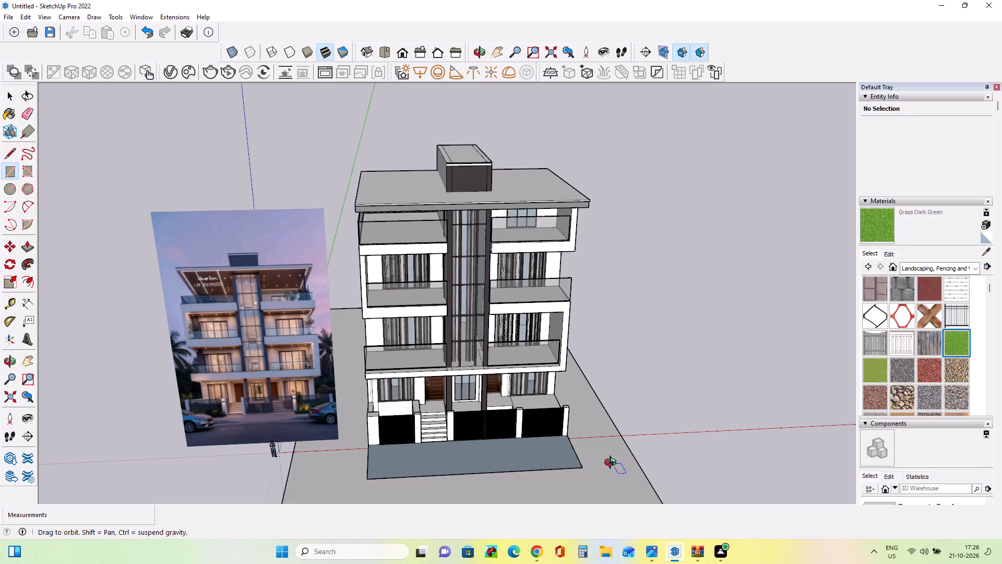
# Extend the front paving with a second 65' wide rectangle toward the street and erase the dividing line between them.
pyautogui.click(580, 467)
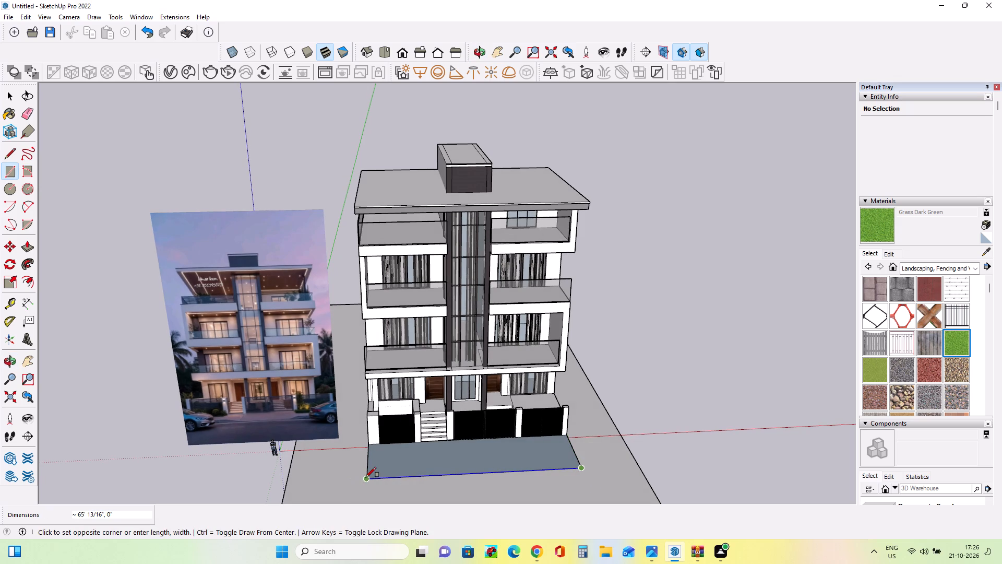
pyautogui.click(366, 480)
pyautogui.click(369, 502)
pyautogui.moveTo(631, 464); pyautogui.dragTo(636, 478, button='middle')
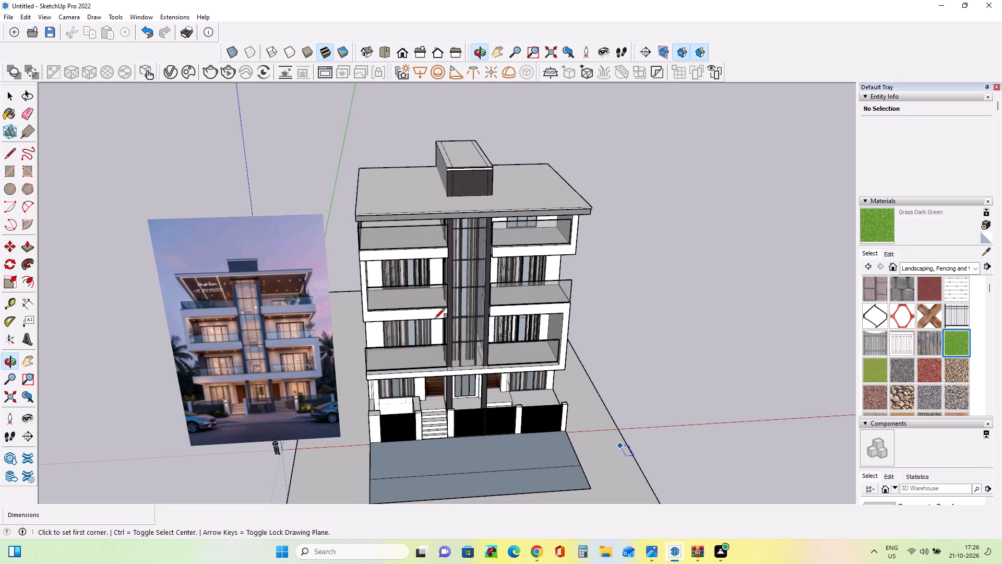
pyautogui.click(22, 112)
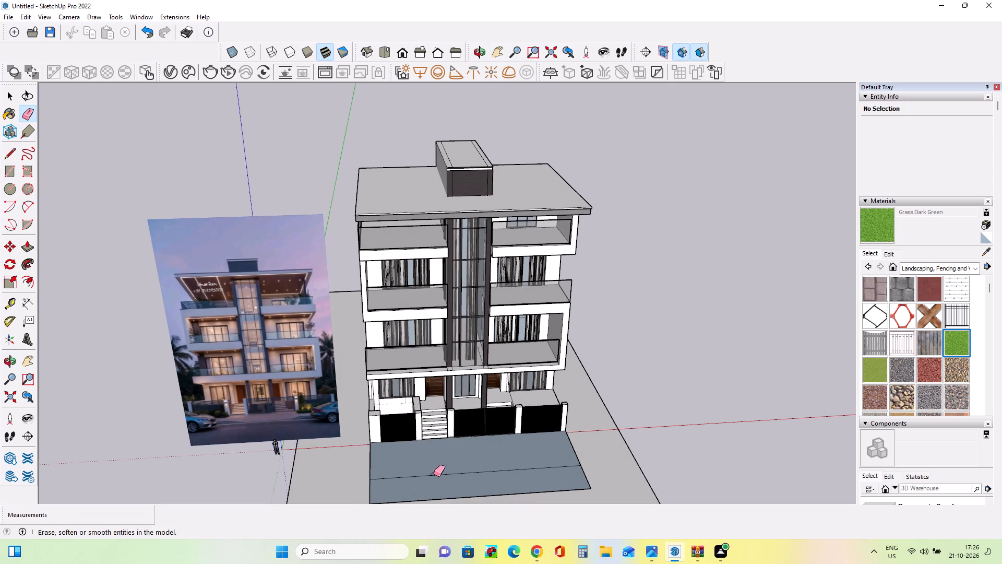
pyautogui.click(459, 472)
pyautogui.click(469, 475)
pyautogui.click(469, 473)
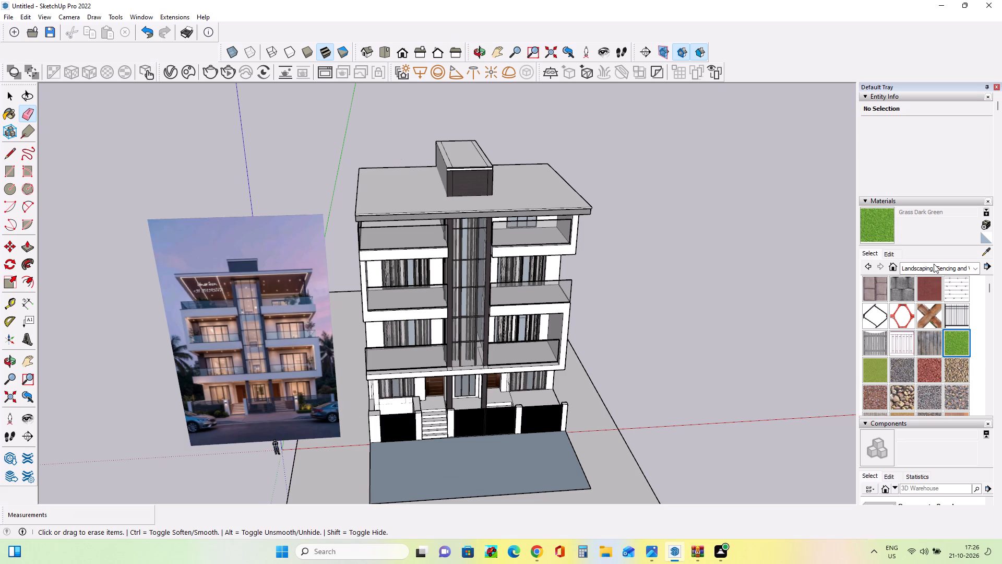
# Paint the ground plane around the building with Grass Dark Green.
pyautogui.click(950, 342)
pyautogui.click(595, 469)
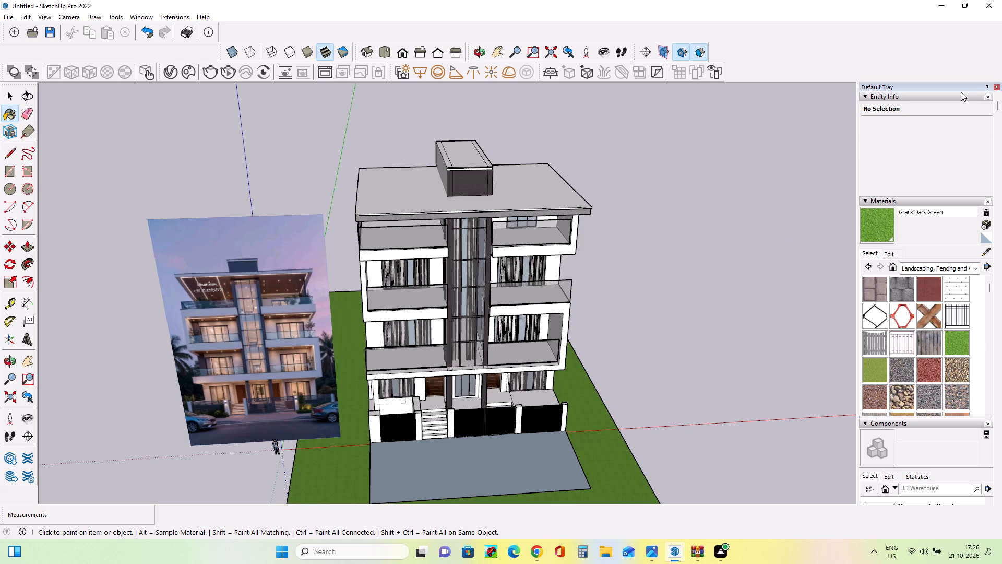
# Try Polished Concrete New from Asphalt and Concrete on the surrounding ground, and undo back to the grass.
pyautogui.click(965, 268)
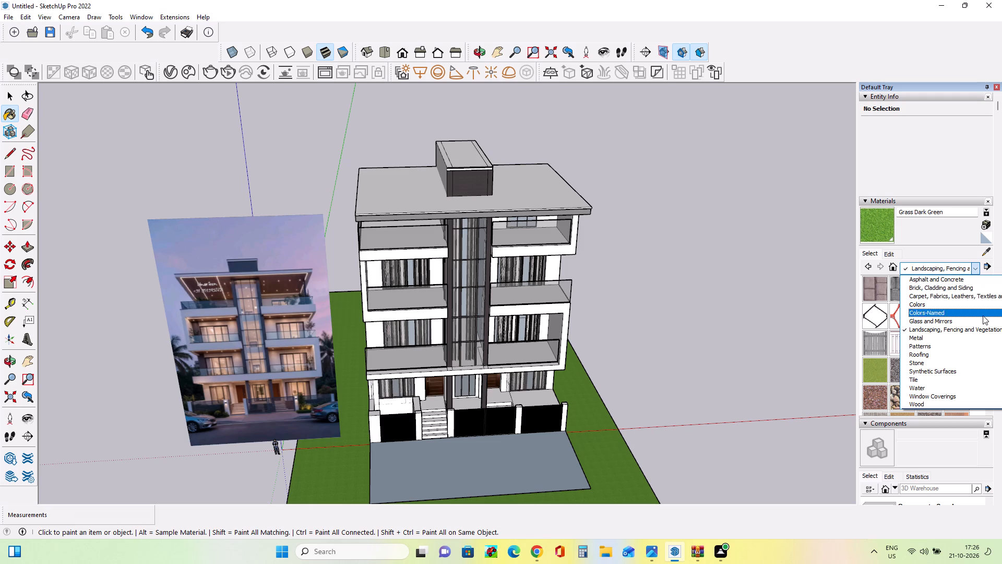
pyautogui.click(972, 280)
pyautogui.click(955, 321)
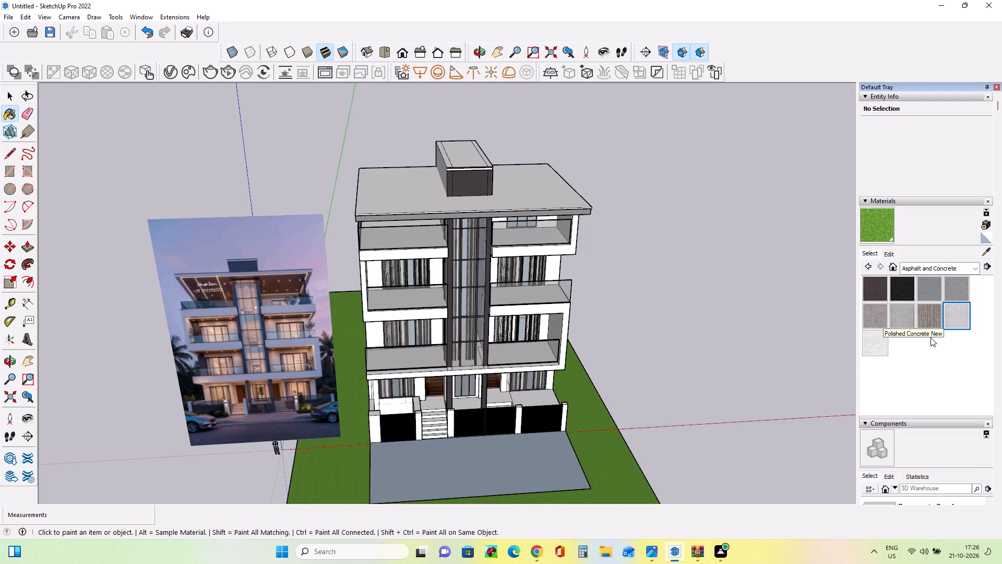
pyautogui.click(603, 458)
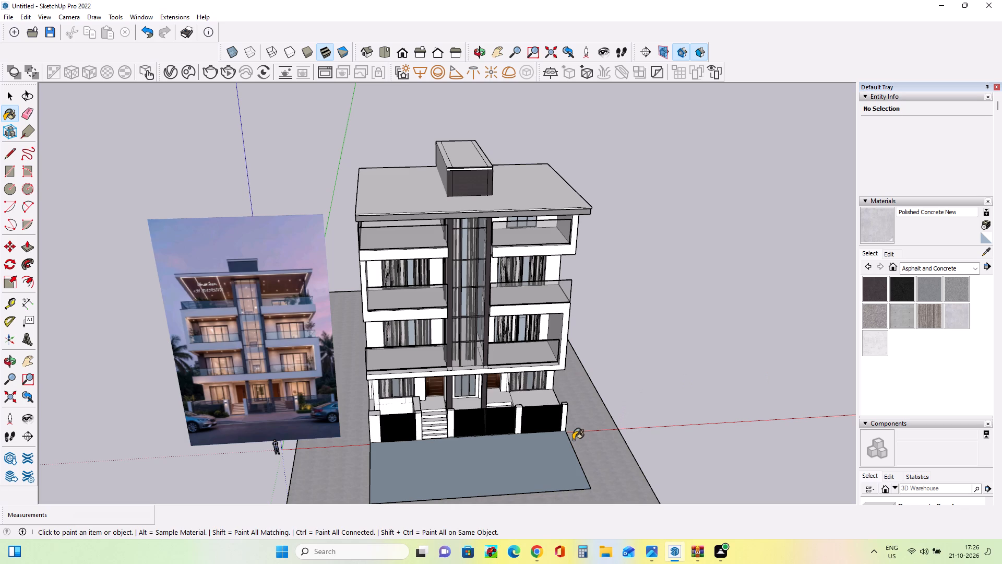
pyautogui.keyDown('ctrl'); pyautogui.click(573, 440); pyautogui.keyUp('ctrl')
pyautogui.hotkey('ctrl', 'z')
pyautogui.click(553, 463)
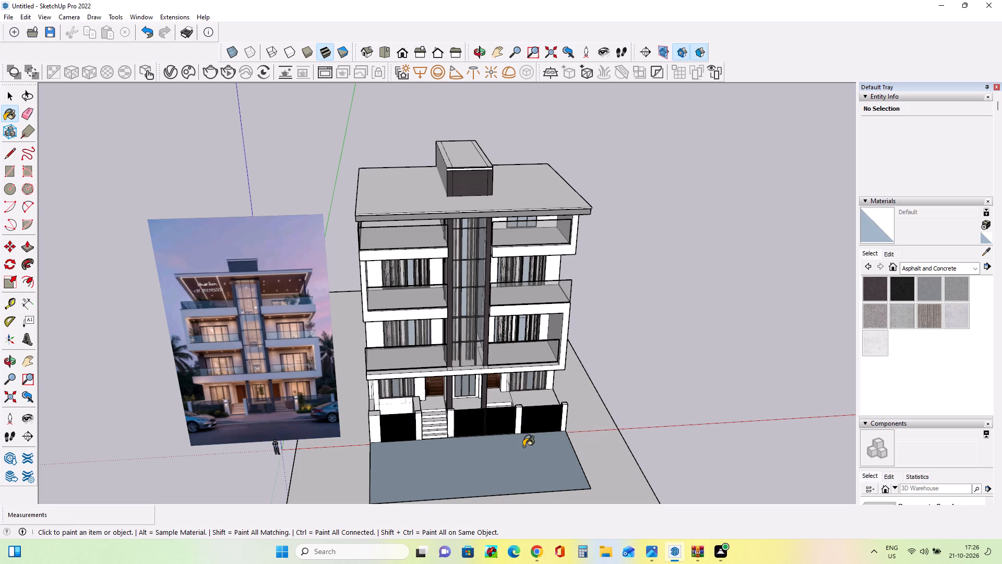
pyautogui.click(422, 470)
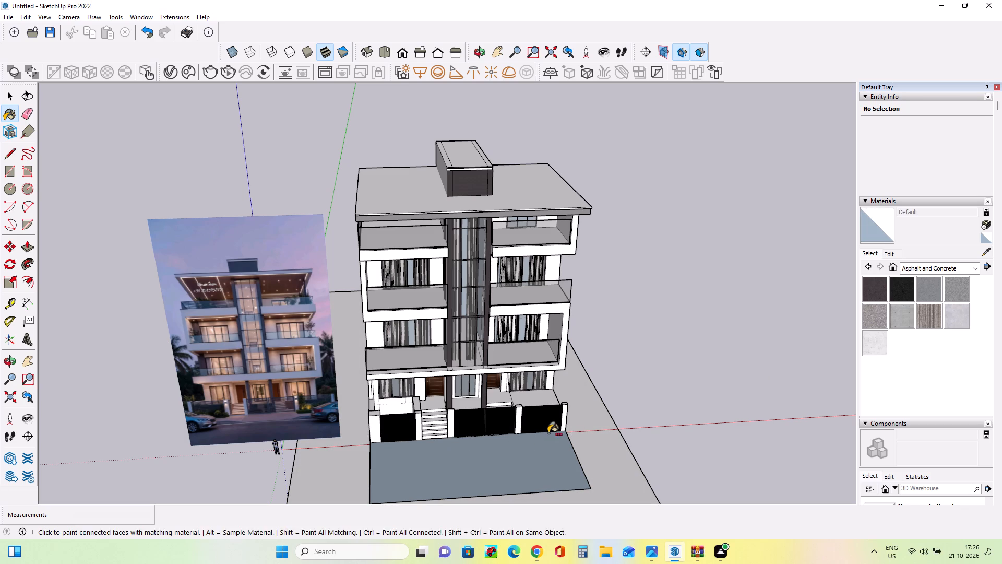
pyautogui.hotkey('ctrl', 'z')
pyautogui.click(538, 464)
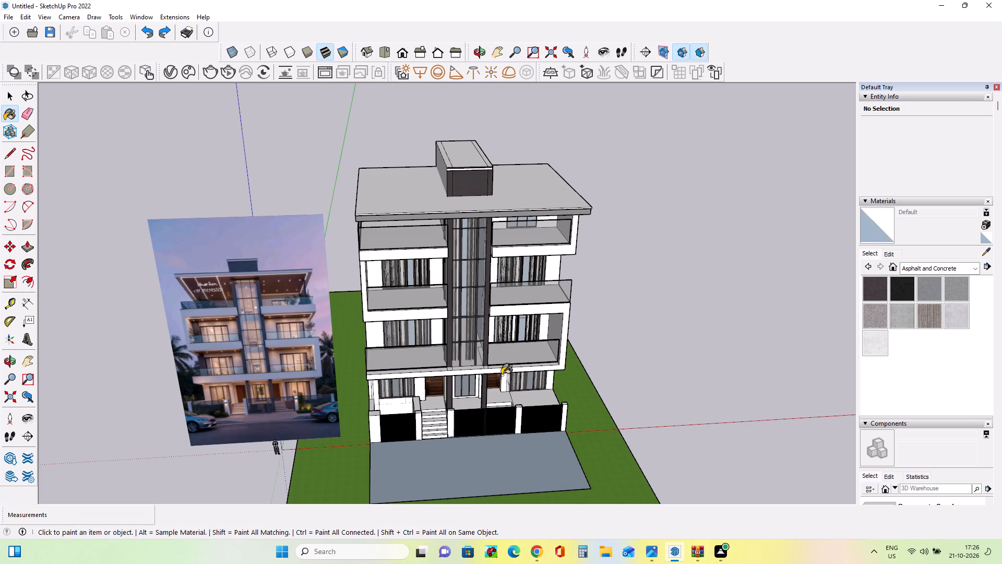
# Paint the paving rectangle in front of the boundary wall with Polished Concrete New.
pyautogui.click(957, 319)
pyautogui.click(531, 445)
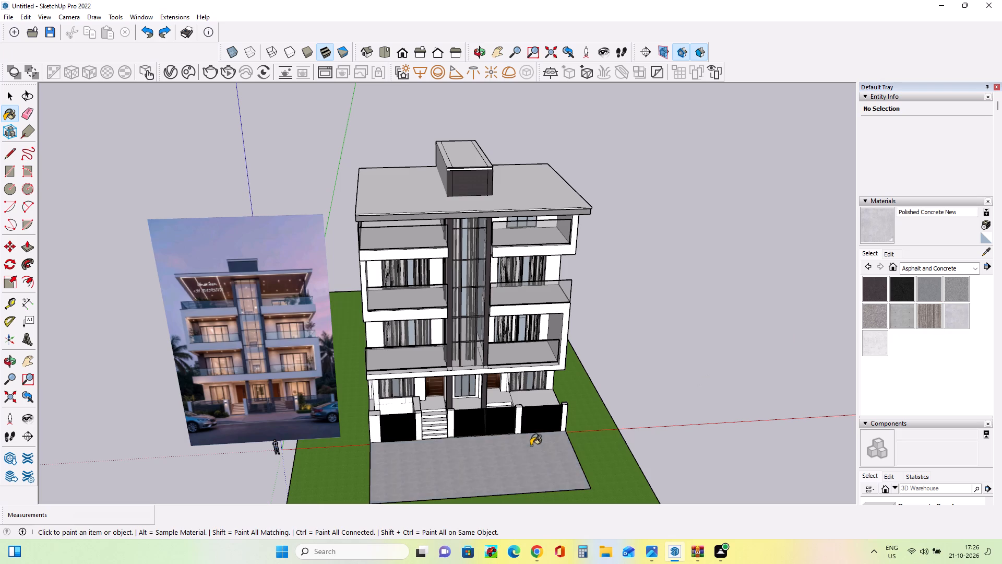
# Examine the front facade with the grass and concrete paving alongside the reference image.
pyautogui.moveTo(616, 455); pyautogui.dragTo(569, 407, button='middle')
pyautogui.moveTo(566, 420); pyautogui.dragTo(605, 363, button='middle')
pyautogui.scroll(2, 604, 391)
pyautogui.moveTo(700, 402); pyautogui.dragTo(666, 387, button='middle')
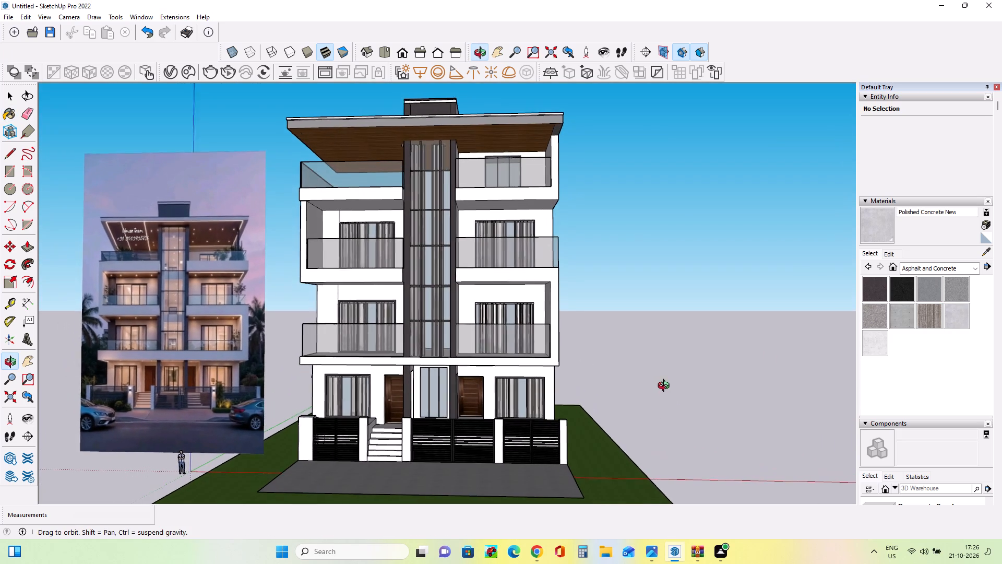
pyautogui.moveTo(666, 387); pyautogui.dragTo(668, 390, button='middle')
pyautogui.moveTo(462, 338); pyautogui.dragTo(485, 312, button='middle')
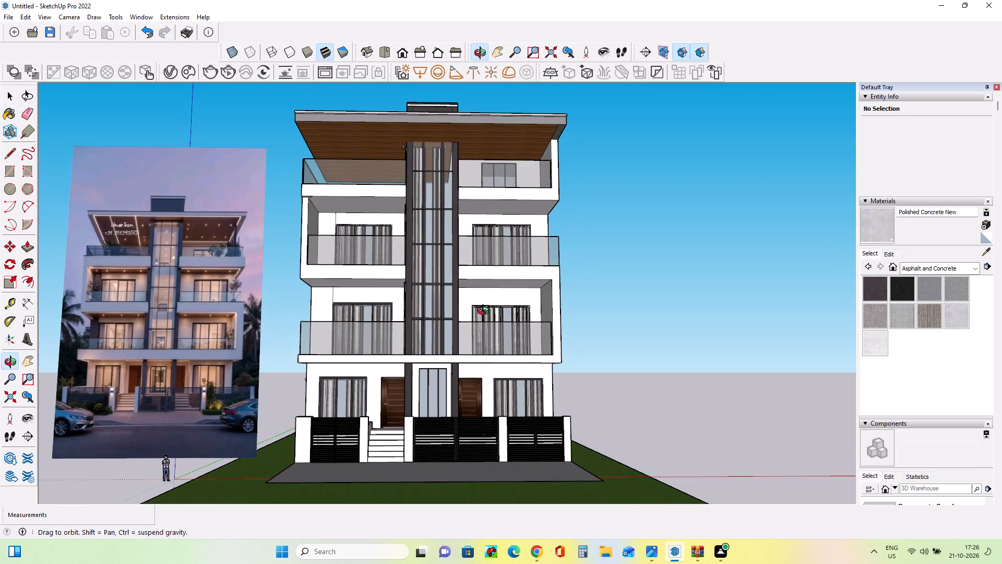
pyautogui.moveTo(485, 312); pyautogui.dragTo(486, 315, button='middle')
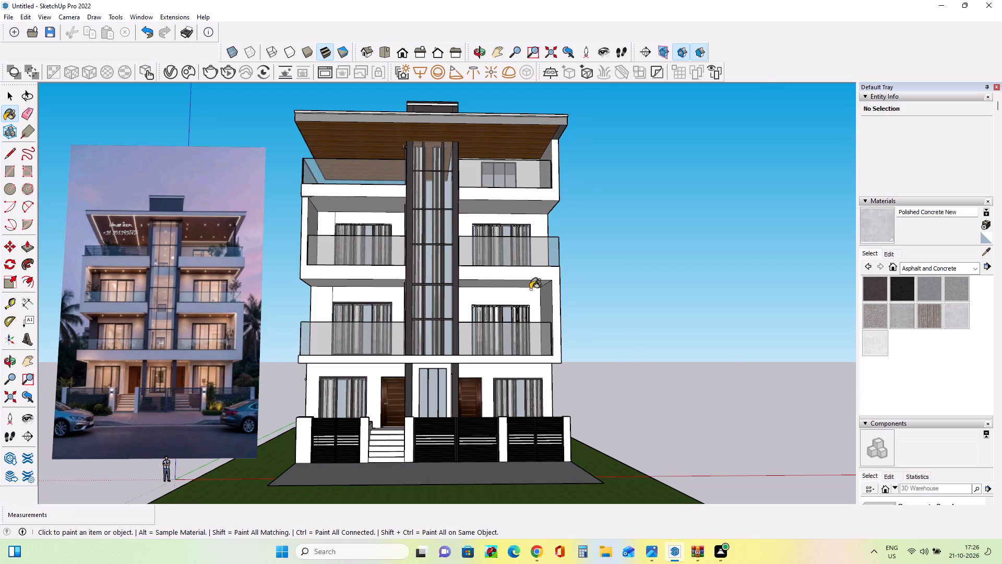
pyautogui.moveTo(669, 297); pyautogui.dragTo(664, 296, button='middle')
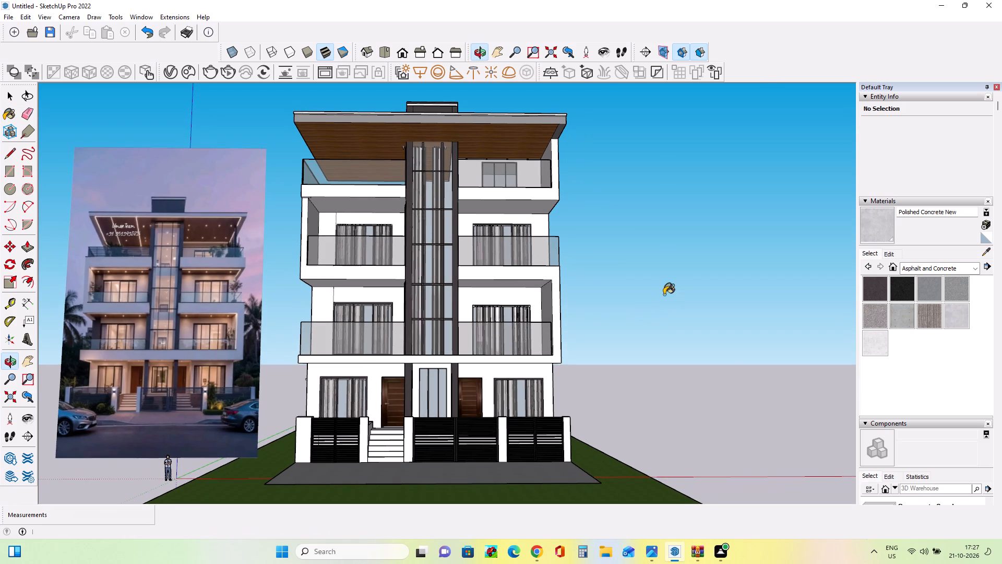
# Erase the stray vertical edge on the wall above the left window of the second upper floor.
pyautogui.click(23, 112)
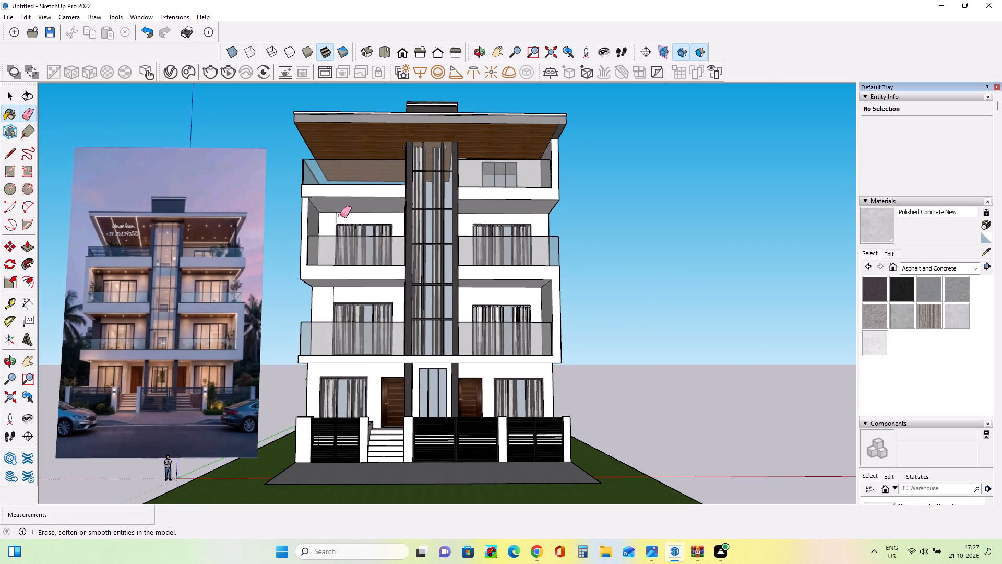
pyautogui.click(337, 215)
pyautogui.middleClick(391, 248)
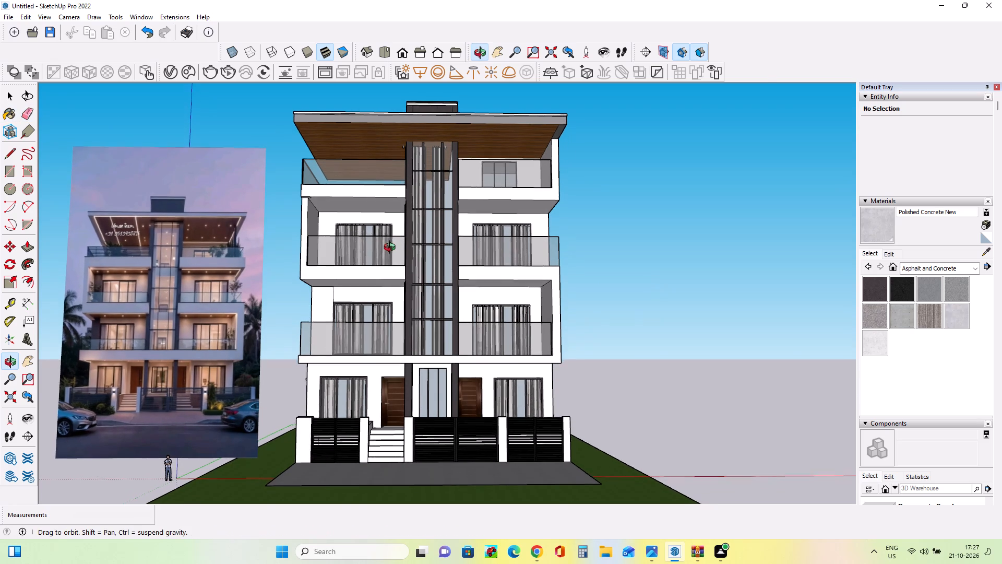
pyautogui.moveTo(443, 192); pyautogui.dragTo(449, 184, button='middle')
pyautogui.middleClick(499, 170)
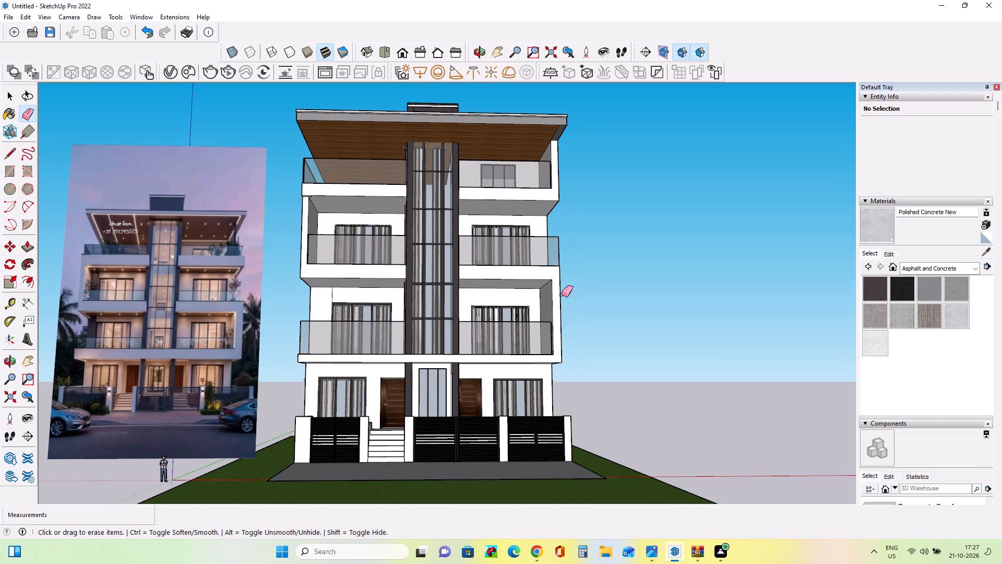
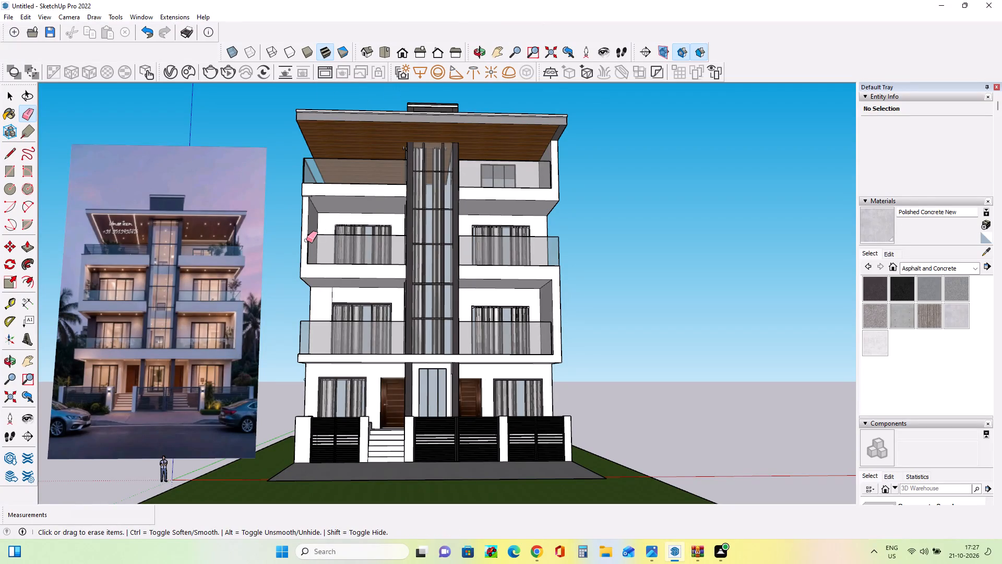
# Paint the front railing of the top-floor left balcony with Fencing Metal Straight from Landscaping, Fencing and Vegetation.
pyautogui.click(963, 271)
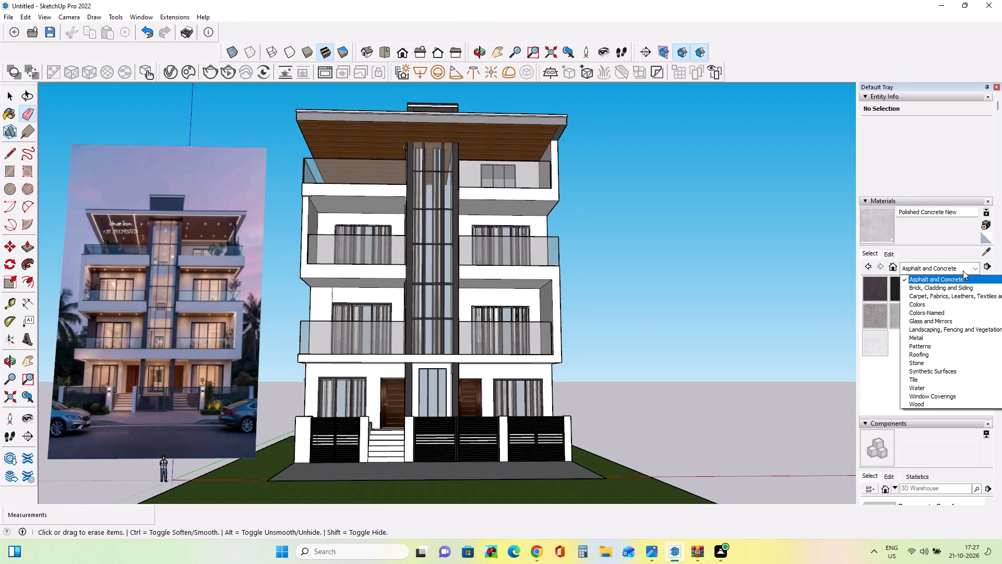
pyautogui.click(946, 331)
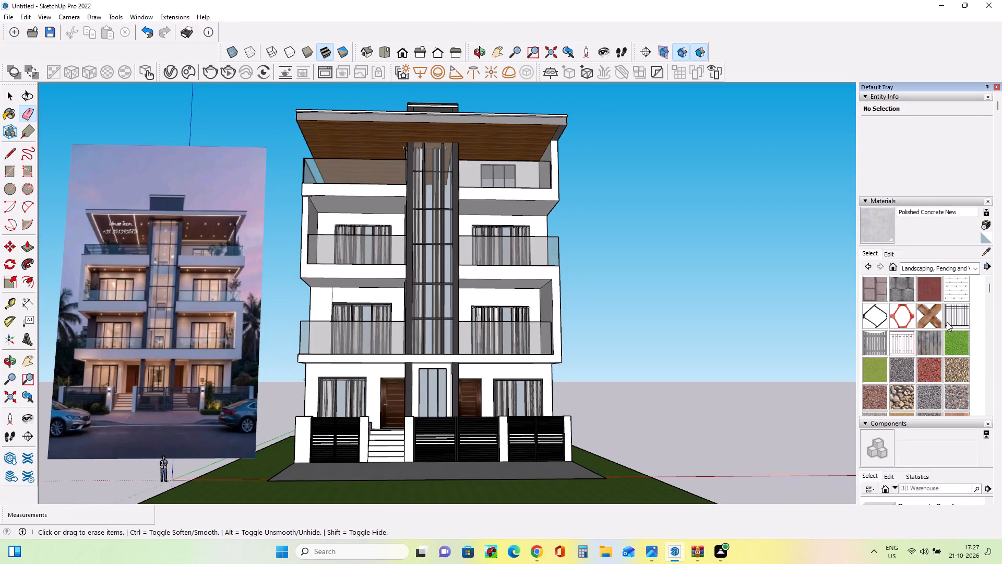
pyautogui.click(957, 318)
pyautogui.click(379, 172)
pyautogui.moveTo(418, 204); pyautogui.dragTo(426, 219, button='middle')
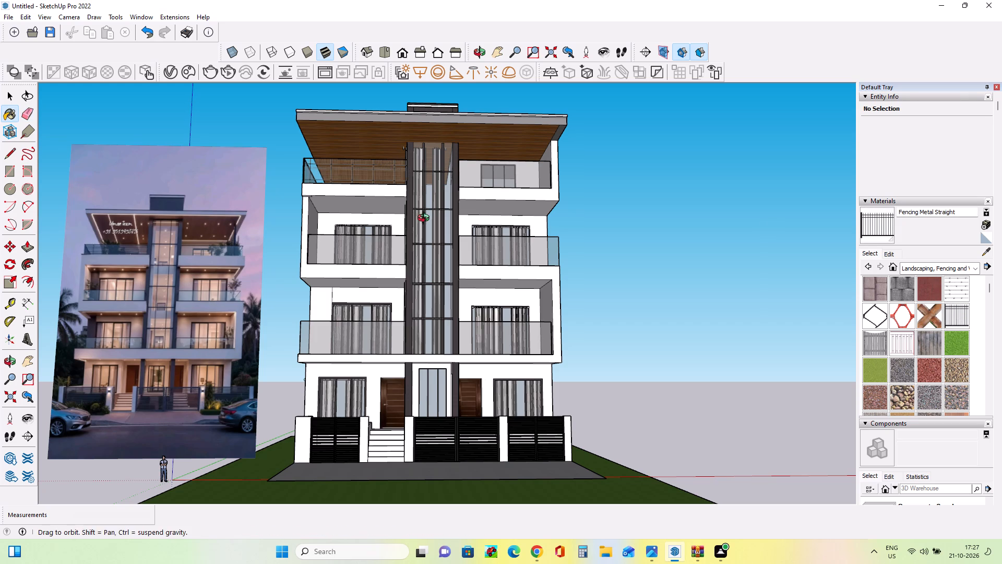
pyautogui.moveTo(426, 219); pyautogui.dragTo(442, 259, button='middle')
pyautogui.scroll(11, 385, 172)
pyautogui.moveTo(413, 175); pyautogui.dragTo(414, 184, button='middle')
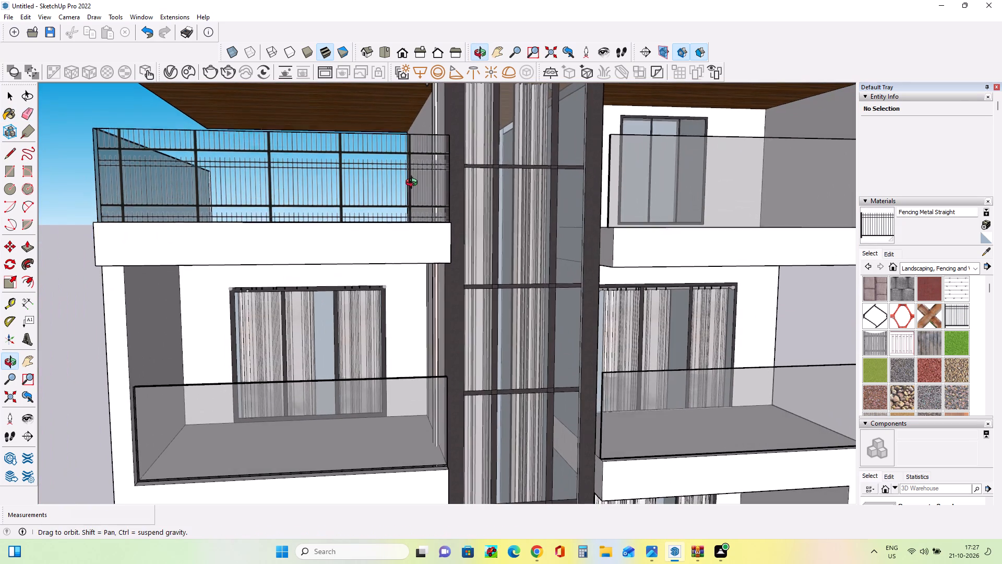
pyautogui.moveTo(414, 184); pyautogui.dragTo(414, 185, button='middle')
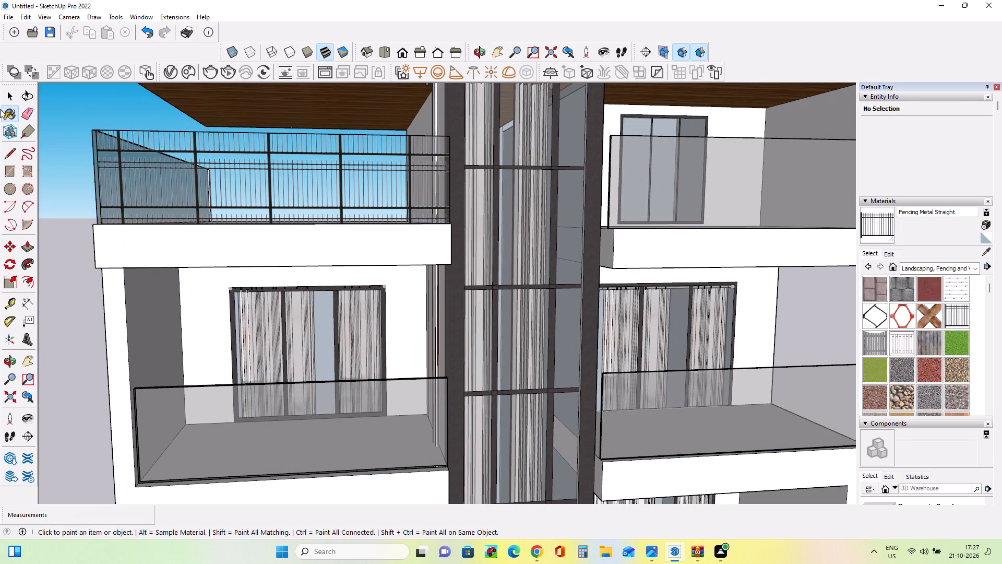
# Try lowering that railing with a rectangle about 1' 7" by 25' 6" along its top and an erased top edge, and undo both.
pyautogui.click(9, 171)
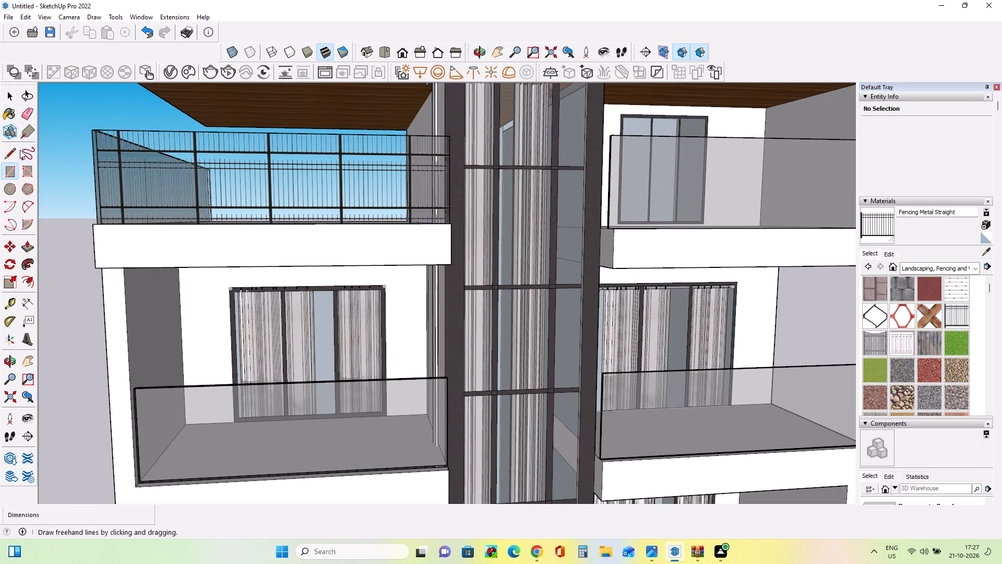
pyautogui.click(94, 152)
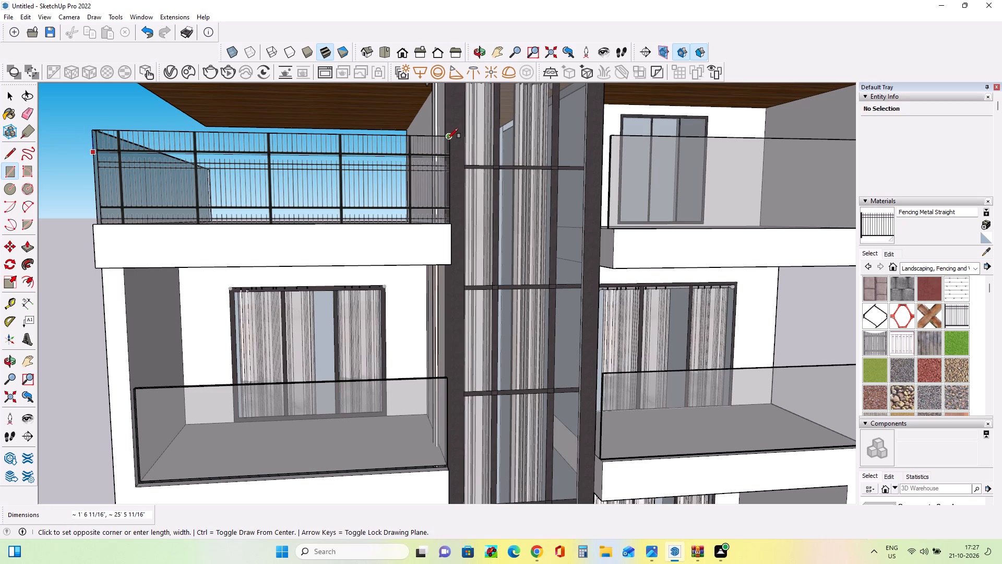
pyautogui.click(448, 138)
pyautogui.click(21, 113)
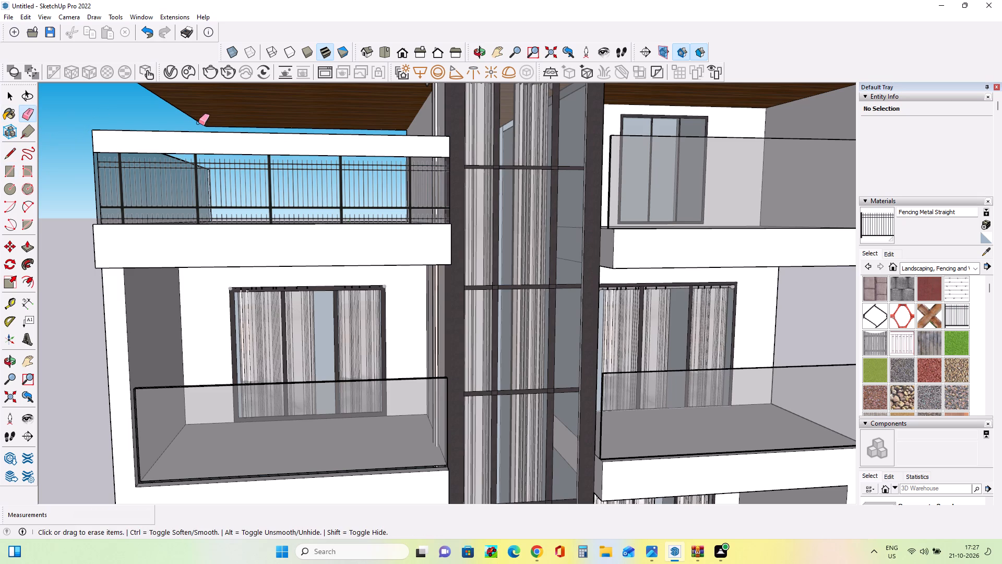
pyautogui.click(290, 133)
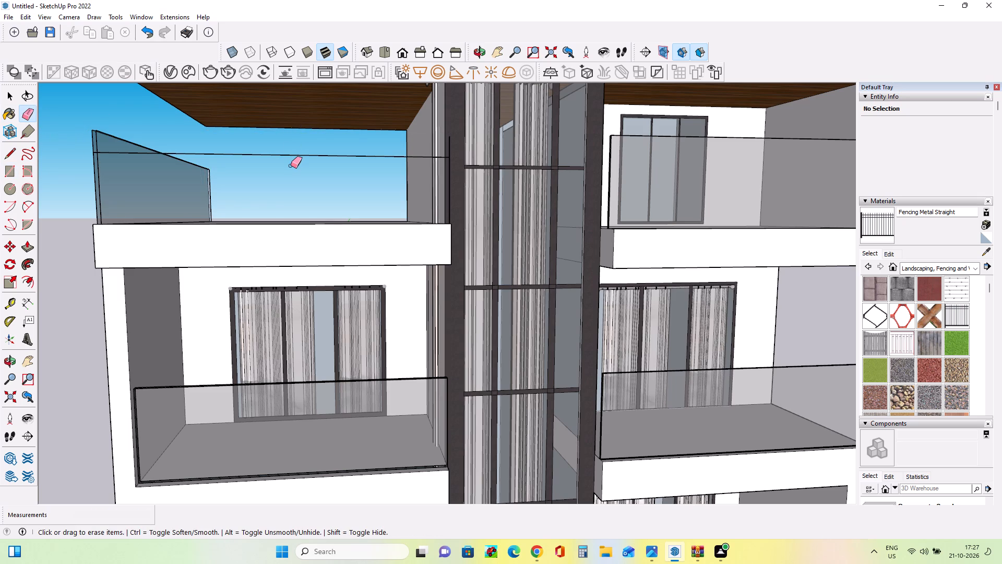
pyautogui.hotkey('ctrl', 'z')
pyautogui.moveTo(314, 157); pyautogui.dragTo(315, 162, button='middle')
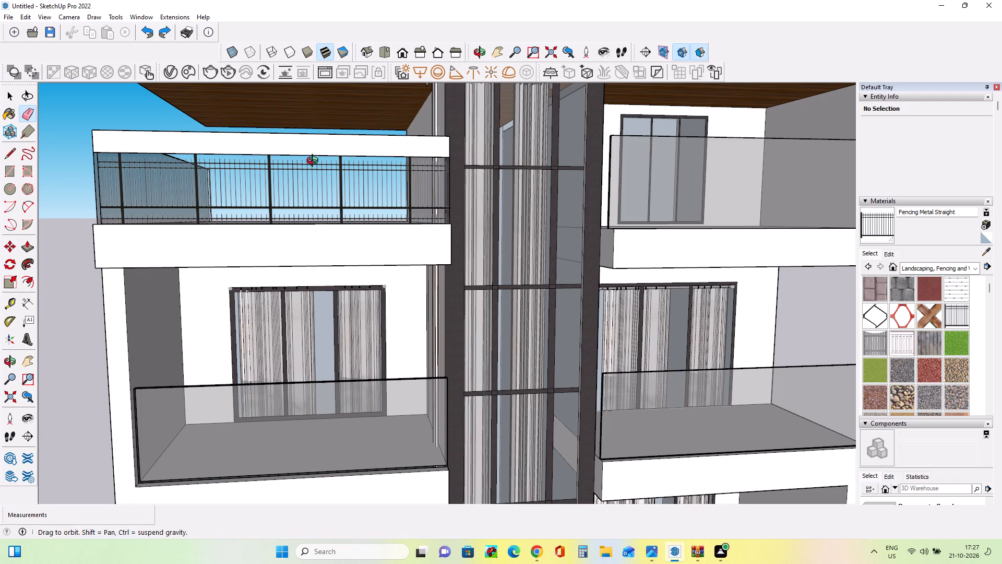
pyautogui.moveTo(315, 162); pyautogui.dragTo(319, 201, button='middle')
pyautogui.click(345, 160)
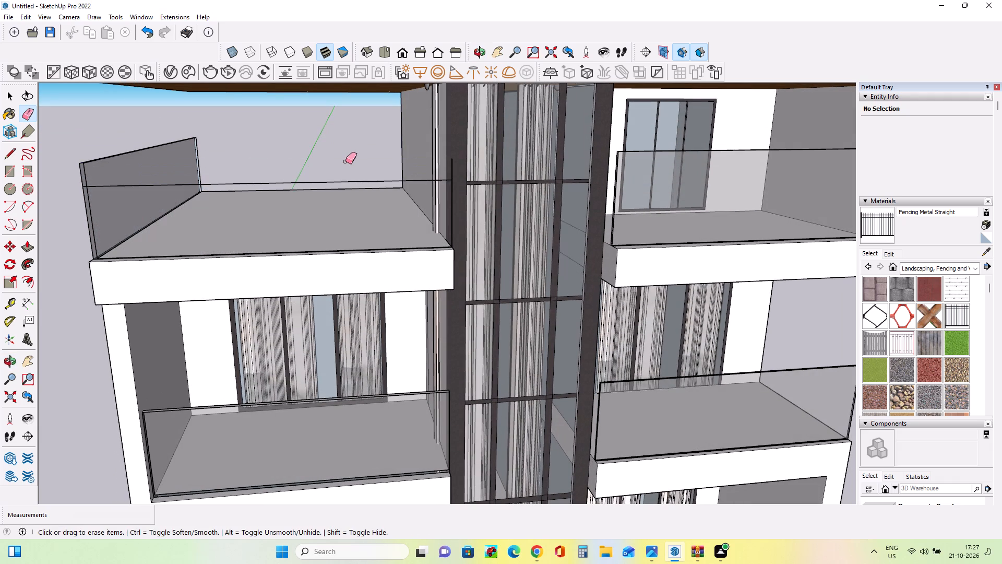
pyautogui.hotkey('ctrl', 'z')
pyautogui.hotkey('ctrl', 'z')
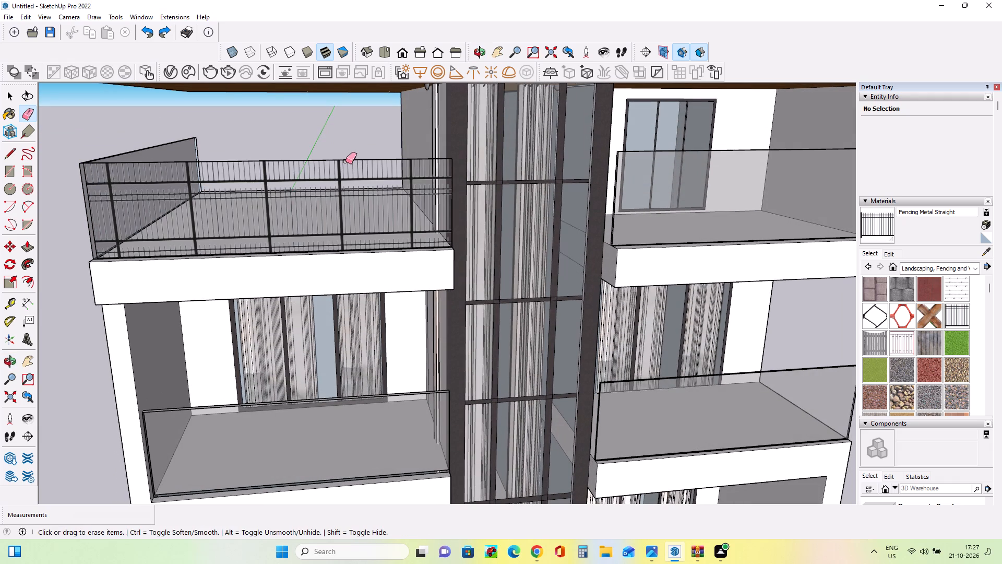
# Lower the front railing by drawing a horizontal line about 25' 6" long below its top and erasing the top edge.
pyautogui.click(4, 157)
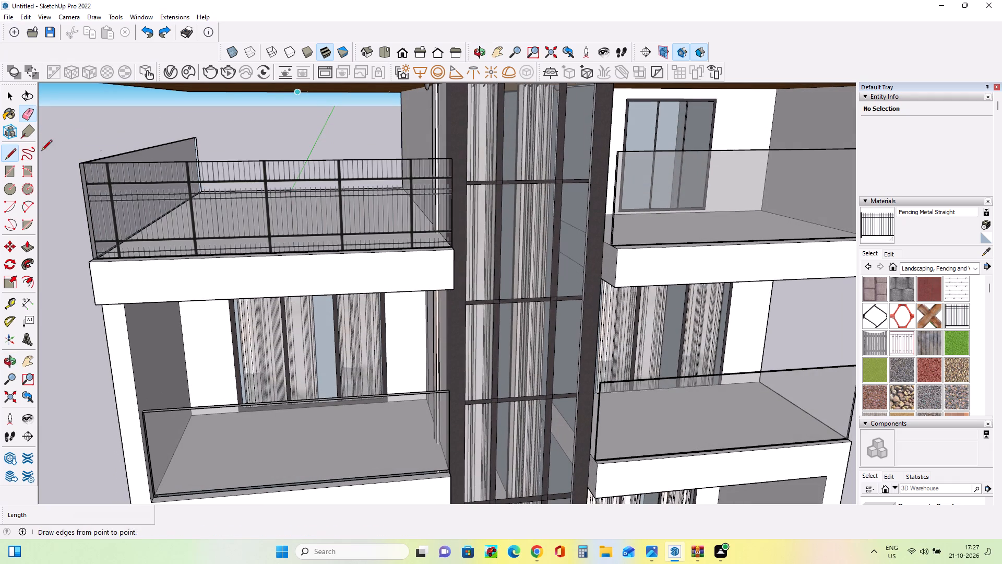
pyautogui.click(85, 186)
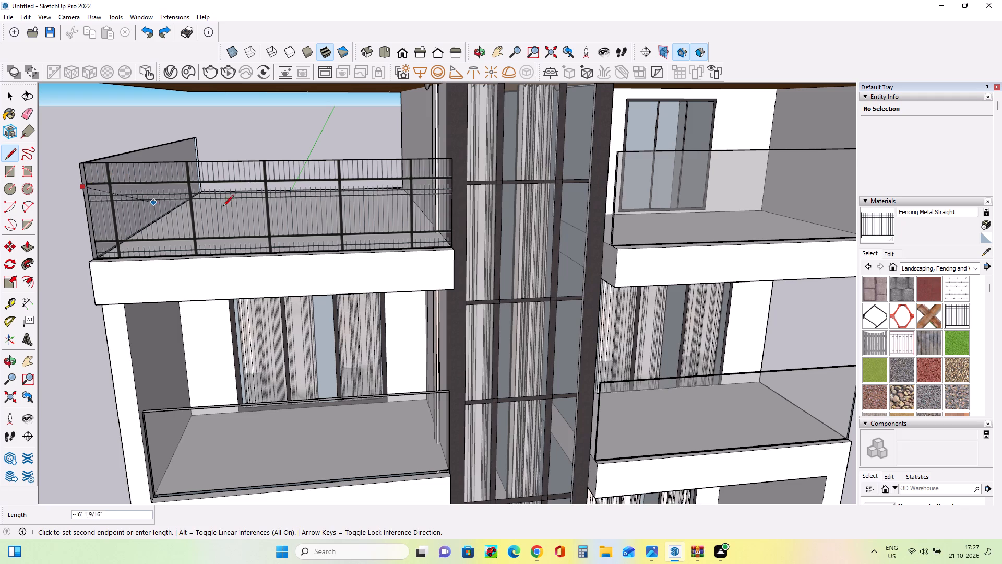
pyautogui.scroll(3, 451, 182)
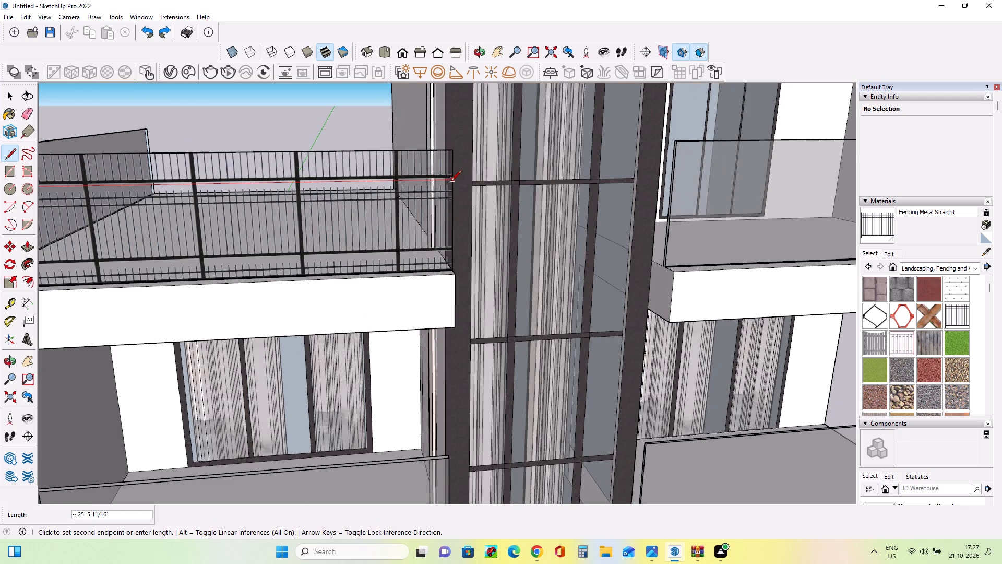
pyautogui.scroll(3, 452, 178)
pyautogui.click(452, 175)
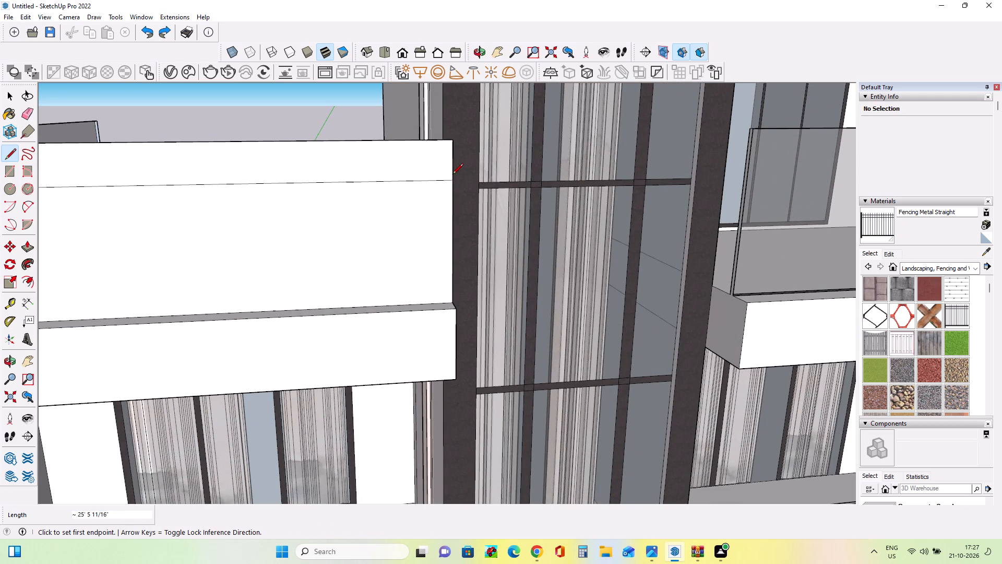
pyautogui.scroll(-6, 462, 183)
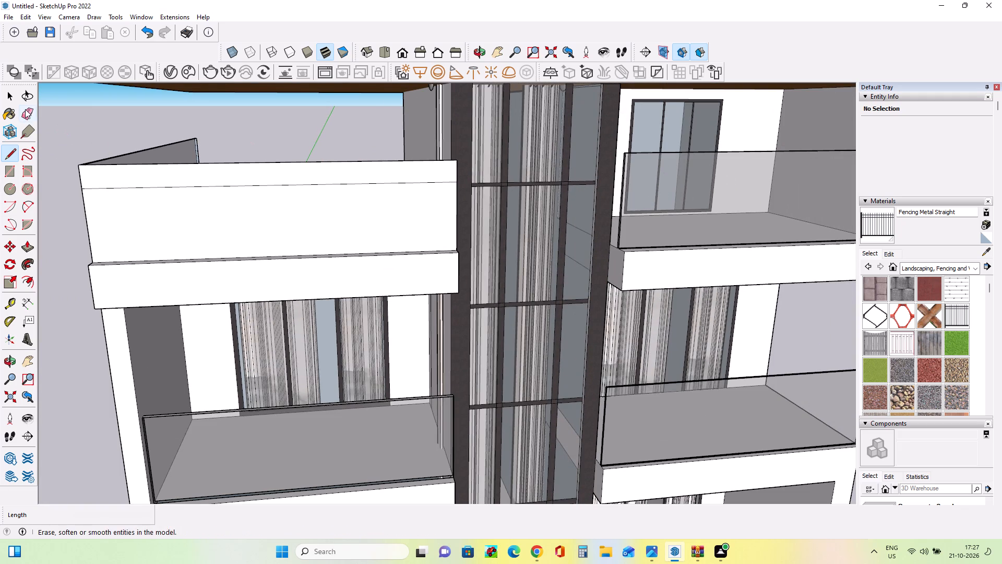
pyautogui.click(26, 109)
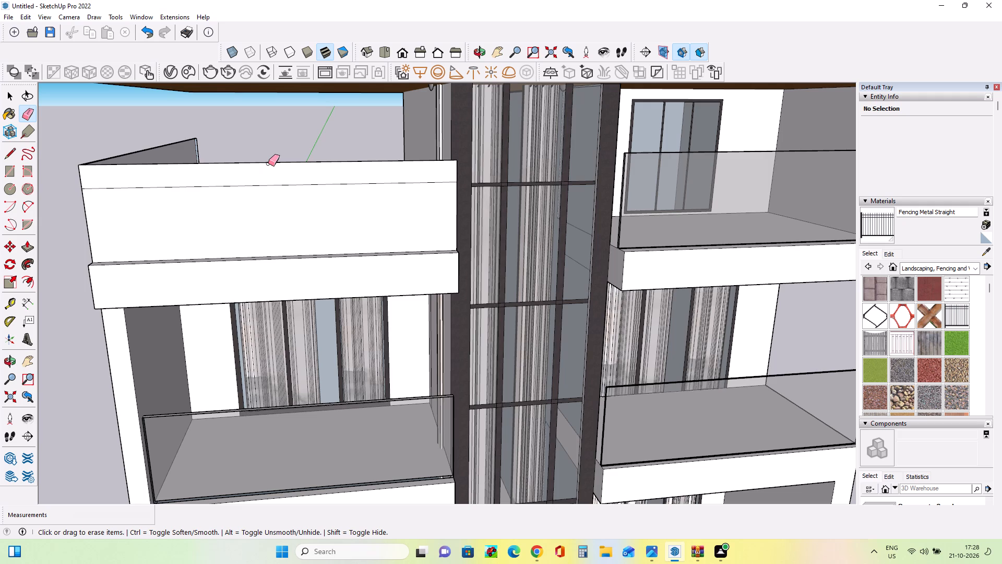
pyautogui.click(268, 163)
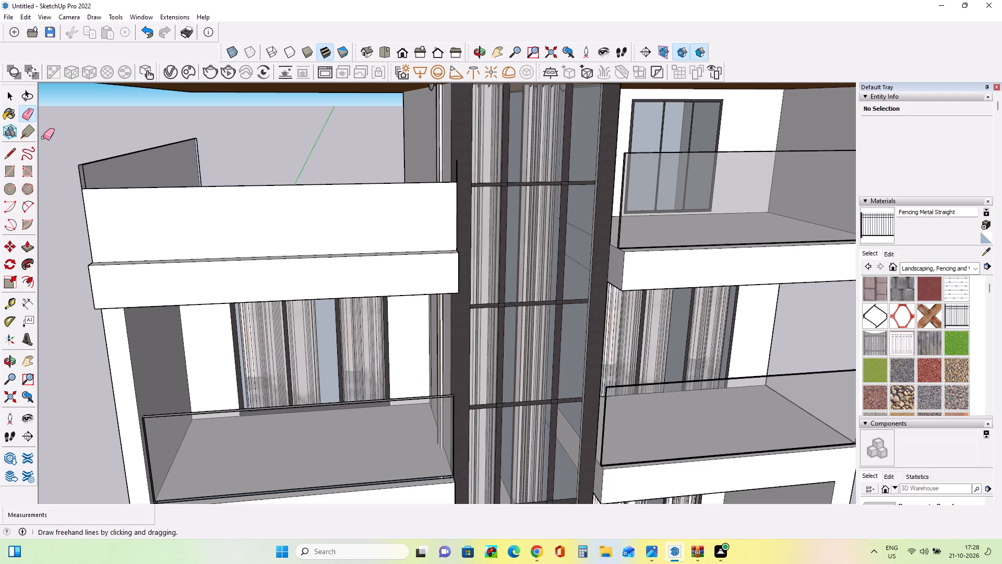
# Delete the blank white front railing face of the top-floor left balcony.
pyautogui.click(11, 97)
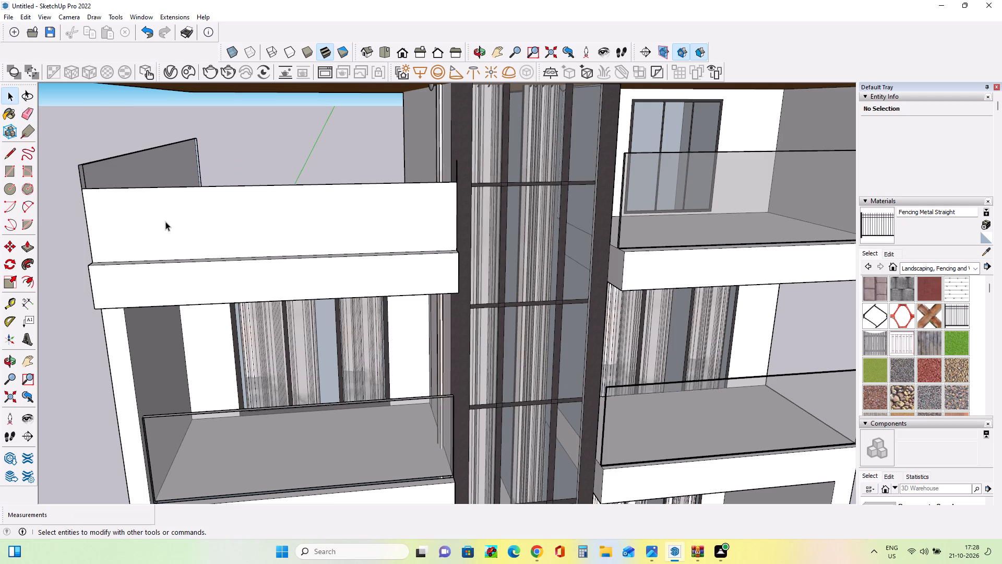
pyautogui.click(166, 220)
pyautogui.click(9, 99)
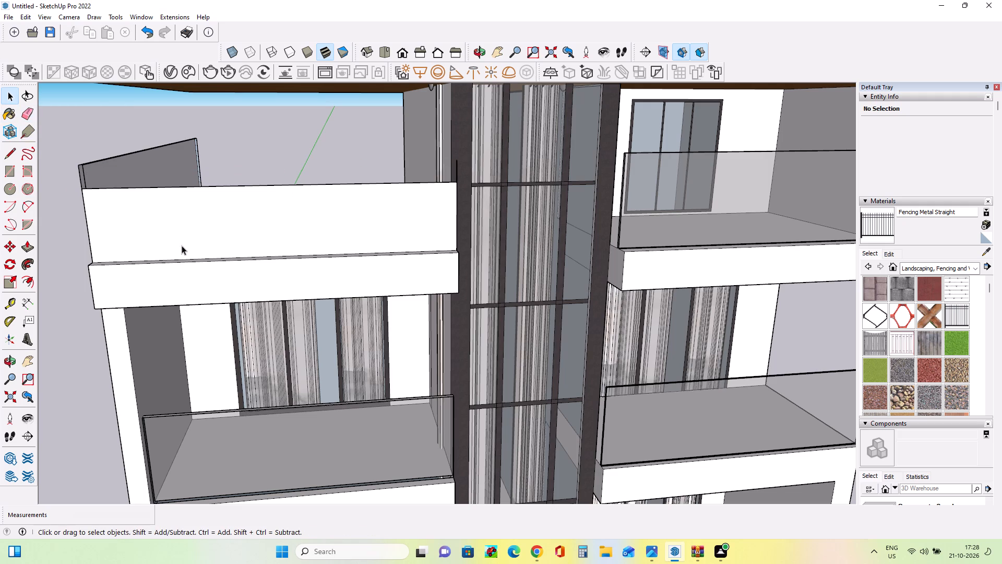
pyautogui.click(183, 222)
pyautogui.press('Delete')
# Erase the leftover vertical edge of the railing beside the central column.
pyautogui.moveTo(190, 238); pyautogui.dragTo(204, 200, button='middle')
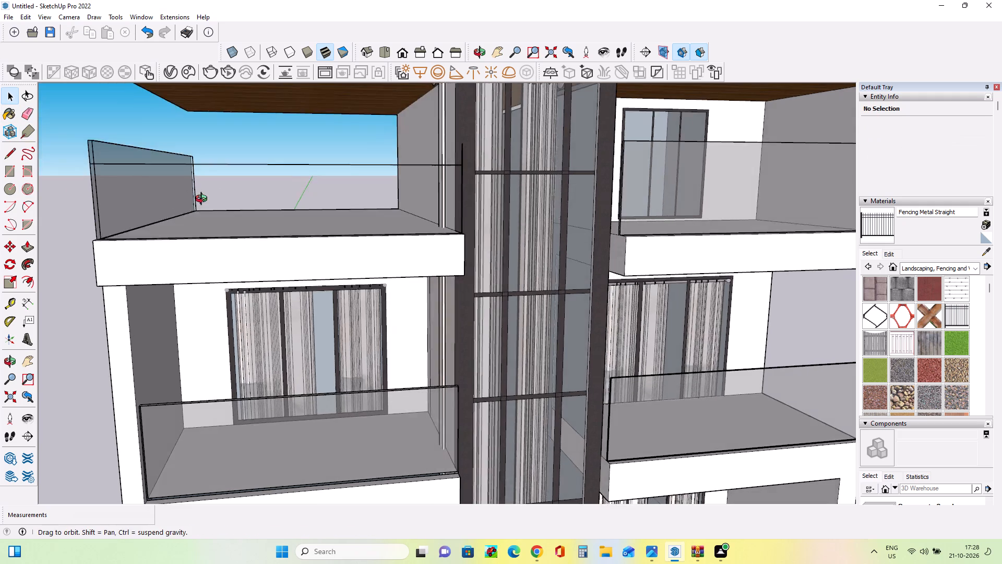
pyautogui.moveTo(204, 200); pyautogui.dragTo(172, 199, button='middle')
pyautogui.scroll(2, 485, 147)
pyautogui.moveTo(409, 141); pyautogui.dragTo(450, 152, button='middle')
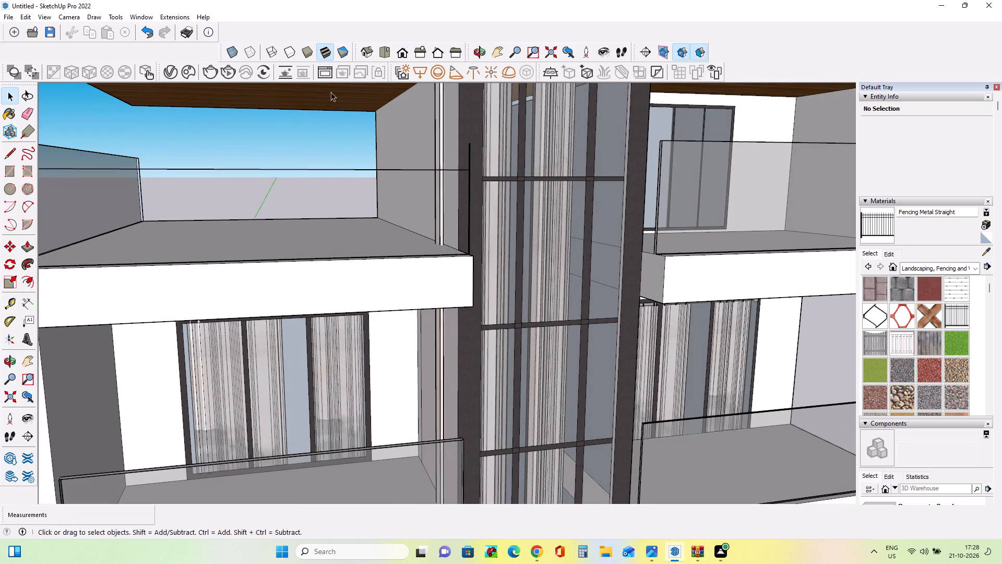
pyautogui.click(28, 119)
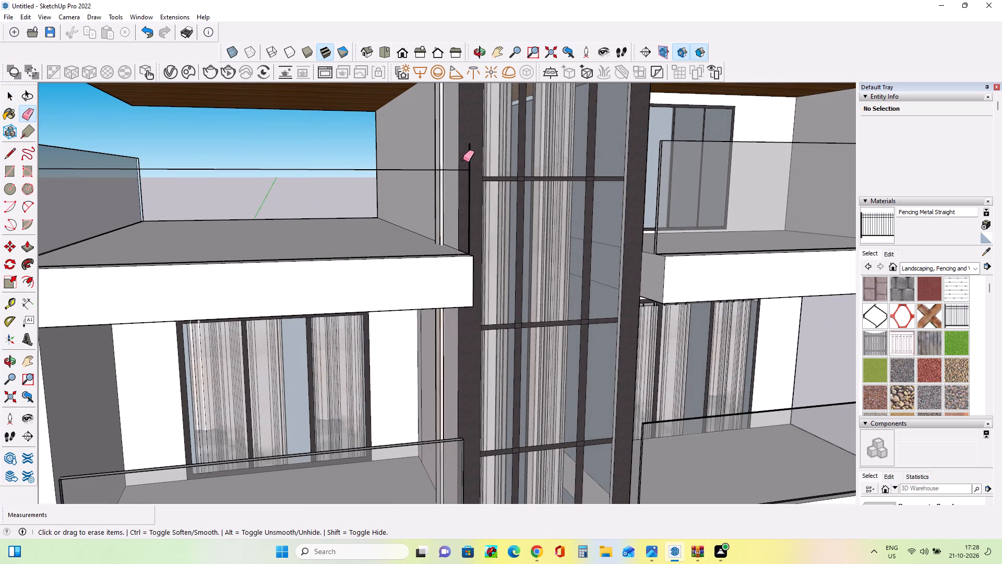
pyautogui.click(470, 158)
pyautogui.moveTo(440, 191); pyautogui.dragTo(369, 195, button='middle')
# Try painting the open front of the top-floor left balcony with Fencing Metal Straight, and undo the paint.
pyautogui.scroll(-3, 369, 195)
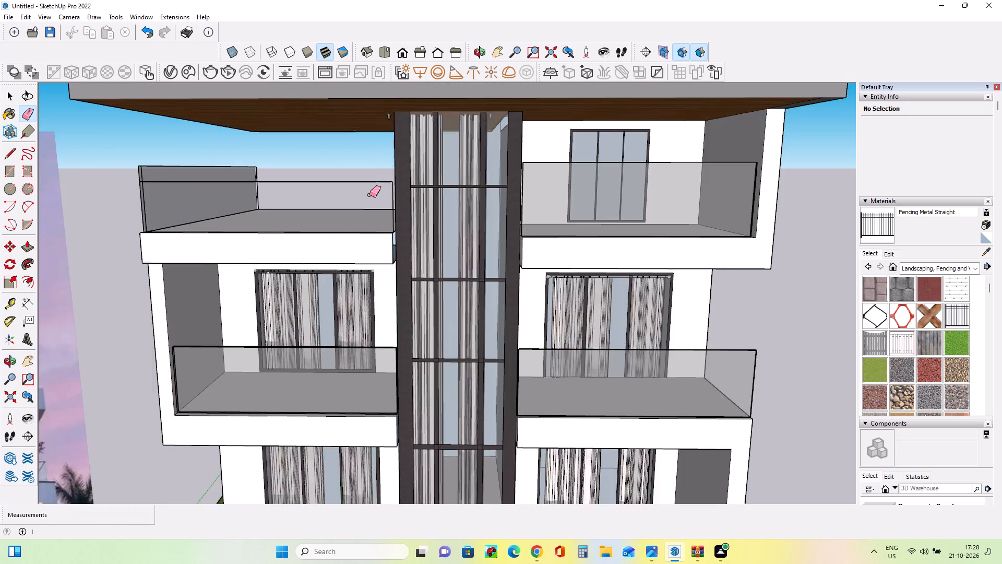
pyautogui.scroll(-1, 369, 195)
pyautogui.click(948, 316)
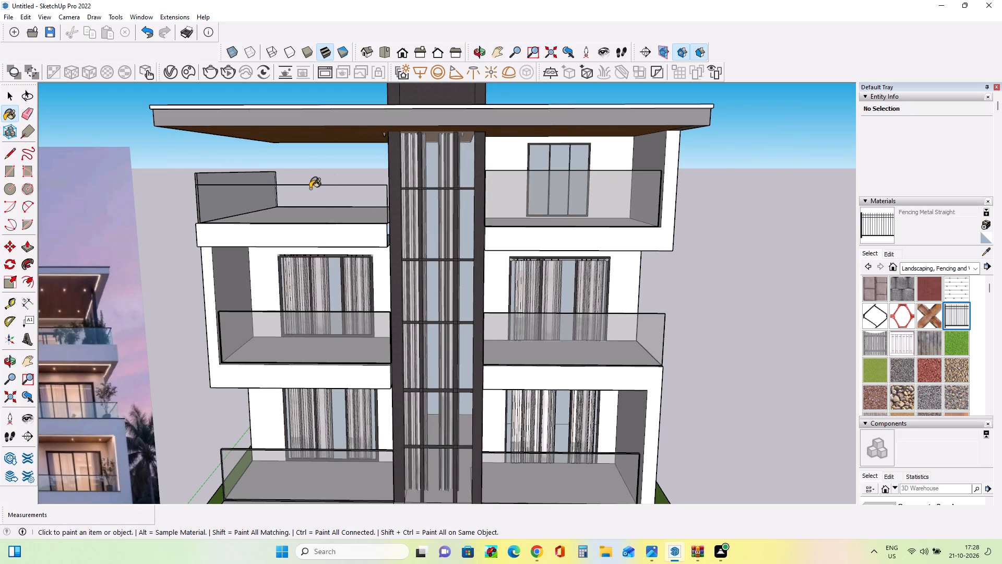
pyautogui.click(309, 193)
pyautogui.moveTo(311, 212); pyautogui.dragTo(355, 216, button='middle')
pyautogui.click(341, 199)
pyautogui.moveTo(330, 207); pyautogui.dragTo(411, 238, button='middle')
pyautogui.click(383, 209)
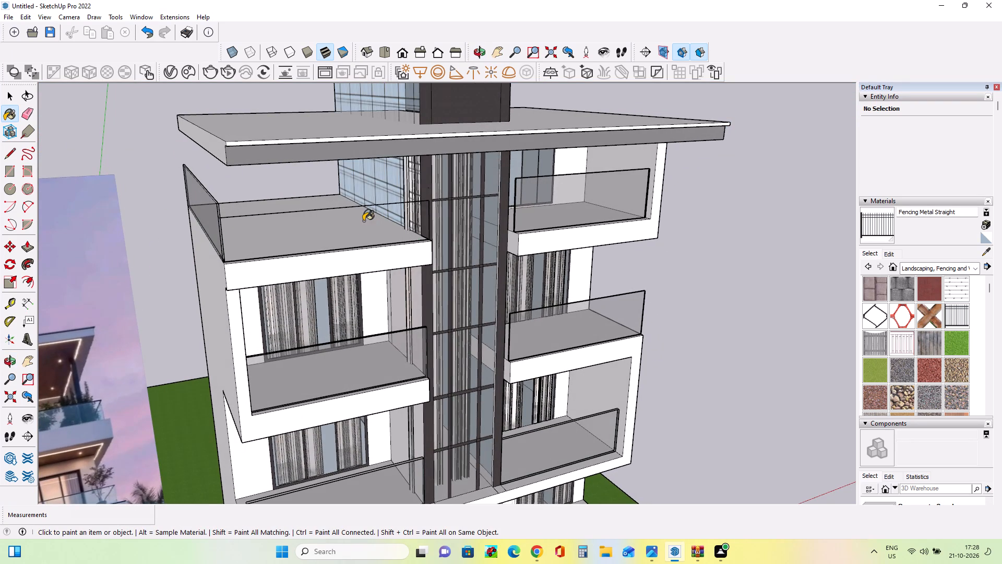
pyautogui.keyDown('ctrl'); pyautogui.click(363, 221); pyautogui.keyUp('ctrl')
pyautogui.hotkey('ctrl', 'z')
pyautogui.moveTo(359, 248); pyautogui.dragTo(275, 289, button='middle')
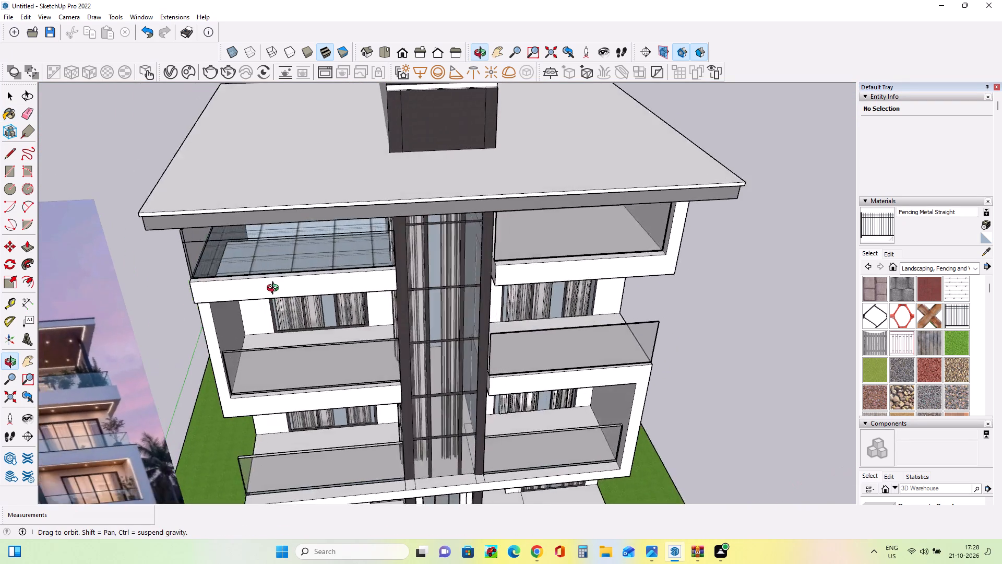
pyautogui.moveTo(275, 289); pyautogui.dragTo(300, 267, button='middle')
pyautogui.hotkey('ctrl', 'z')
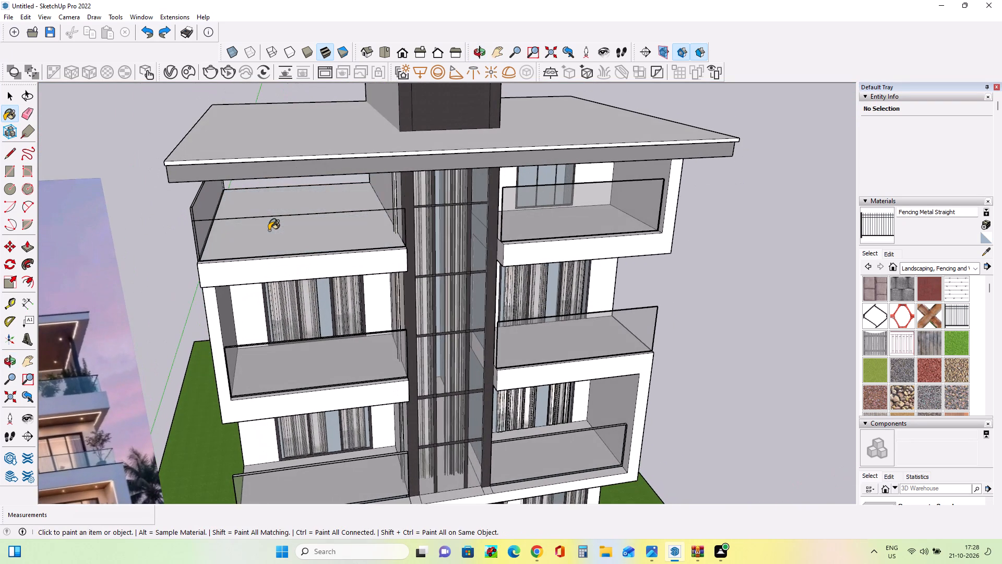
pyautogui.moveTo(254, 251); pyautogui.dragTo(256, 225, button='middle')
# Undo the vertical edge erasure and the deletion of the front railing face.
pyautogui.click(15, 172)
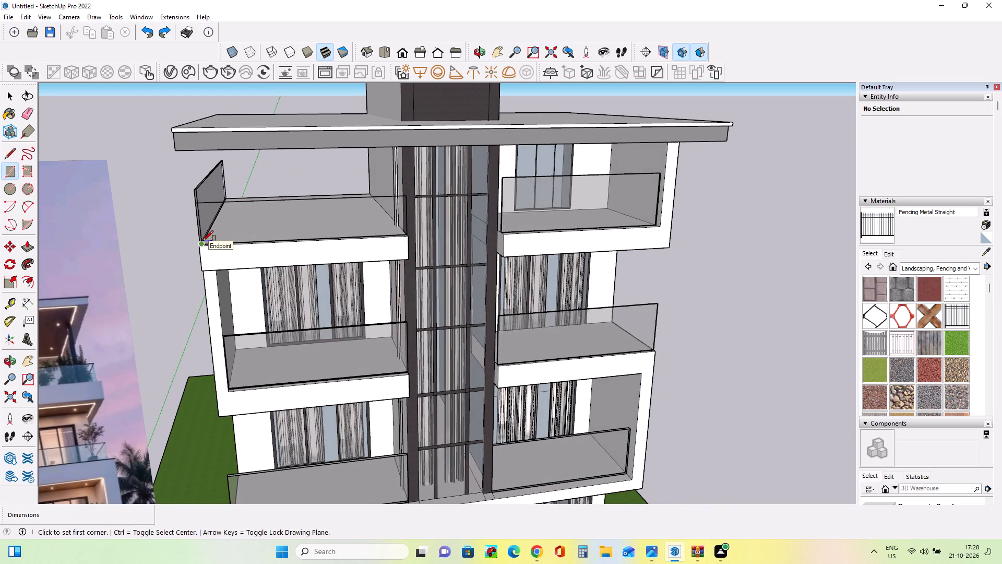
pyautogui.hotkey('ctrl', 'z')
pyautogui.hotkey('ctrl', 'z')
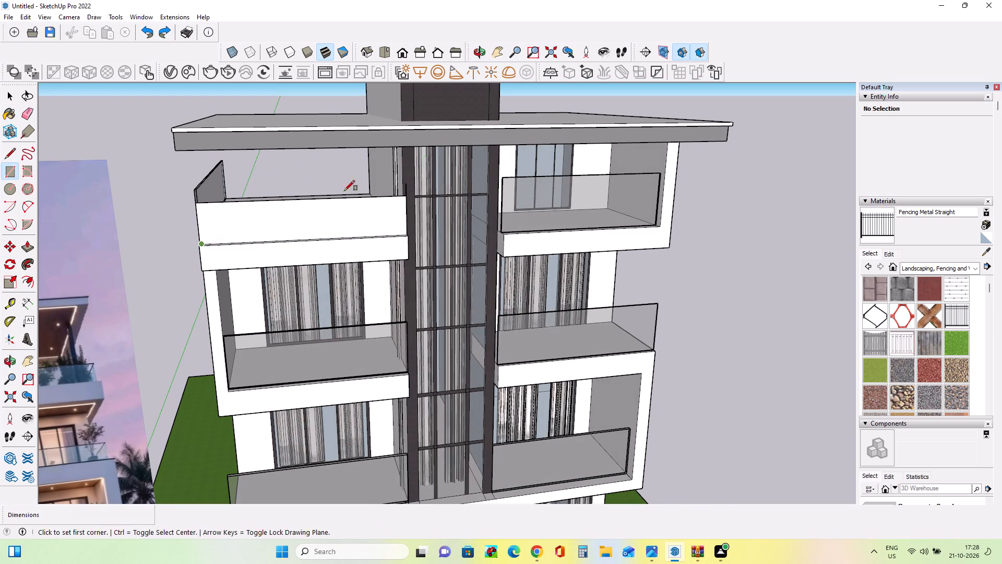
# Paint the lowered front railing face of the top-floor left balcony with Fencing Metal Straight.
pyautogui.click(950, 315)
pyautogui.click(367, 204)
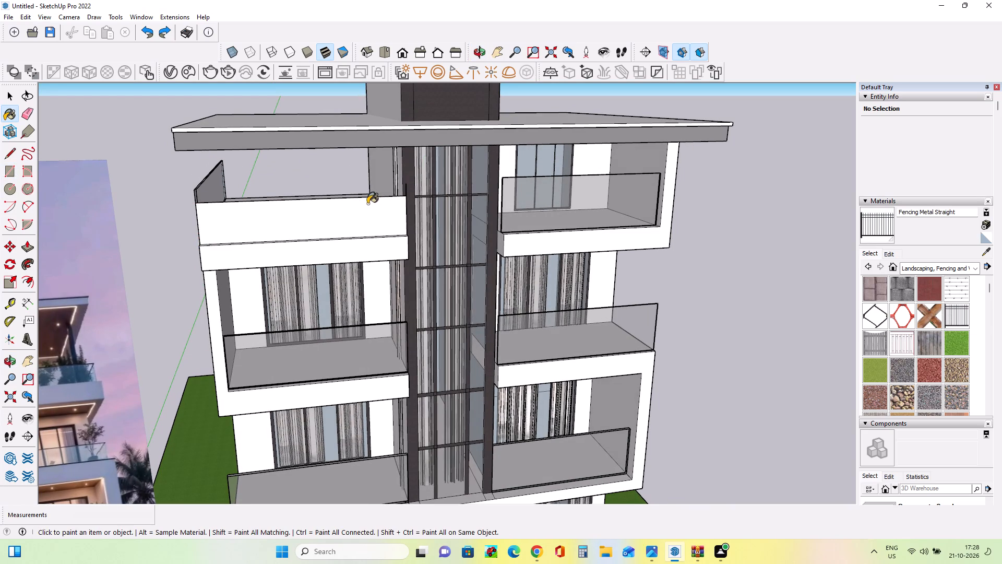
pyautogui.moveTo(379, 249); pyautogui.dragTo(401, 209, button='middle')
pyautogui.moveTo(419, 285); pyautogui.dragTo(335, 290, button='middle')
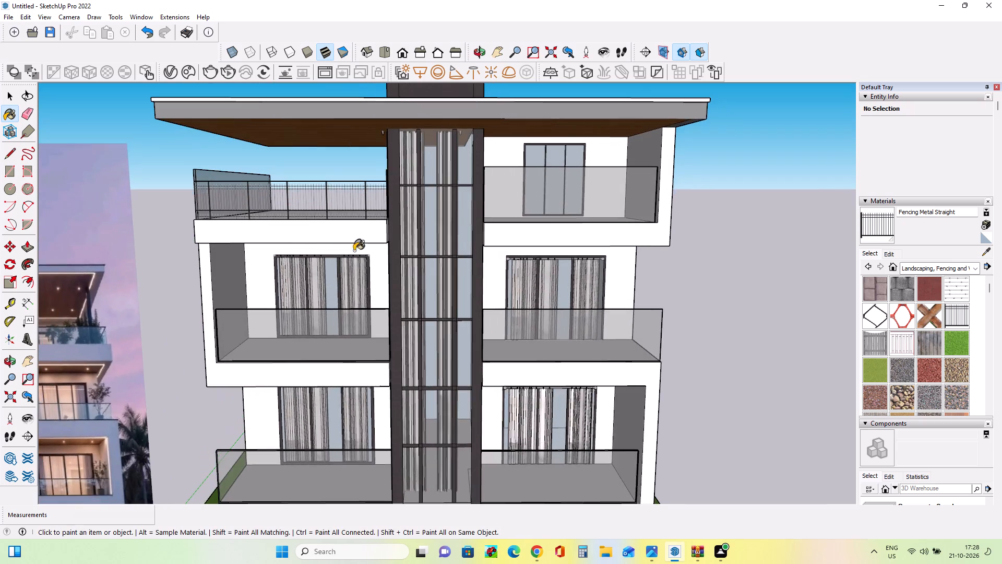
pyautogui.scroll(3, 344, 194)
pyautogui.moveTo(348, 208); pyautogui.dragTo(355, 237, button='middle')
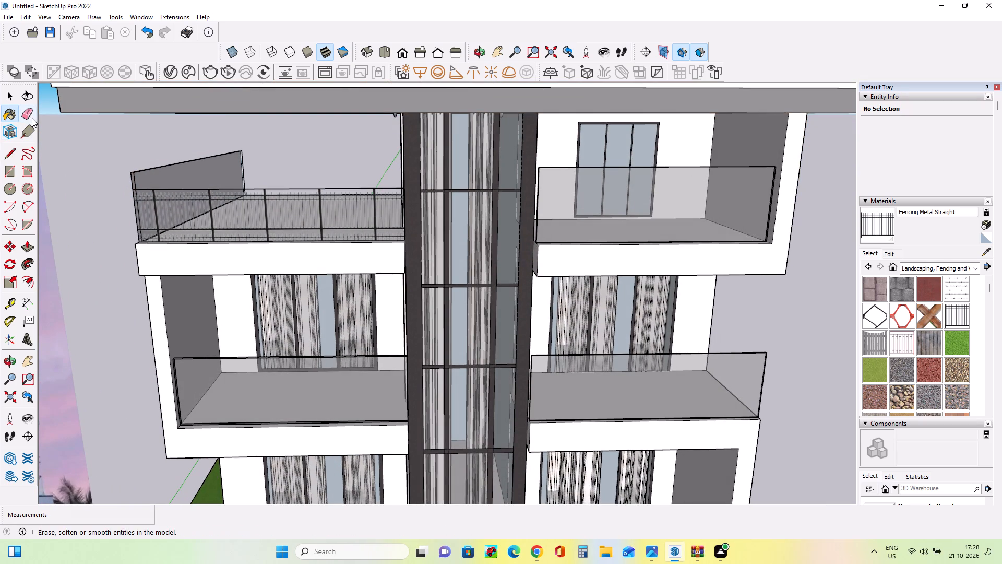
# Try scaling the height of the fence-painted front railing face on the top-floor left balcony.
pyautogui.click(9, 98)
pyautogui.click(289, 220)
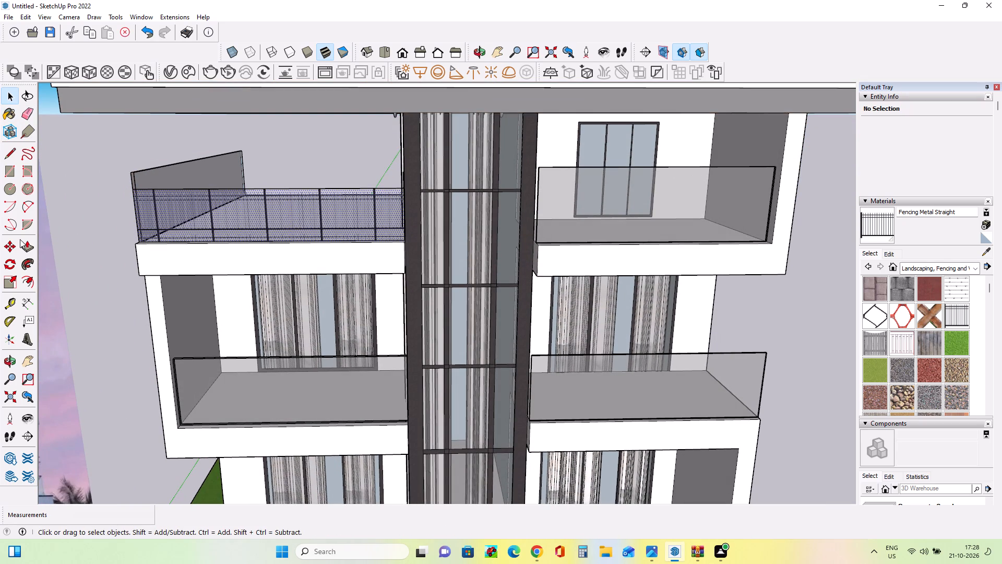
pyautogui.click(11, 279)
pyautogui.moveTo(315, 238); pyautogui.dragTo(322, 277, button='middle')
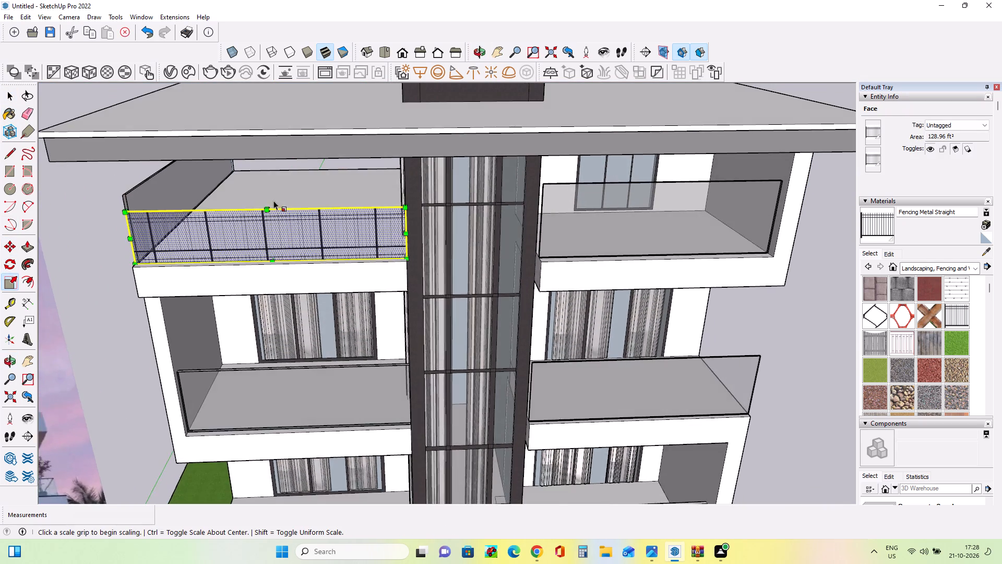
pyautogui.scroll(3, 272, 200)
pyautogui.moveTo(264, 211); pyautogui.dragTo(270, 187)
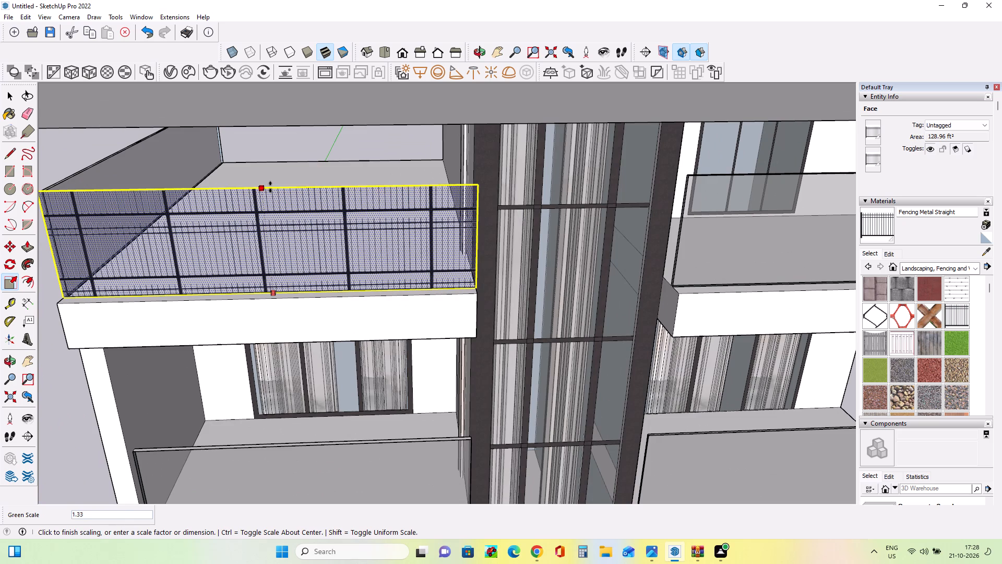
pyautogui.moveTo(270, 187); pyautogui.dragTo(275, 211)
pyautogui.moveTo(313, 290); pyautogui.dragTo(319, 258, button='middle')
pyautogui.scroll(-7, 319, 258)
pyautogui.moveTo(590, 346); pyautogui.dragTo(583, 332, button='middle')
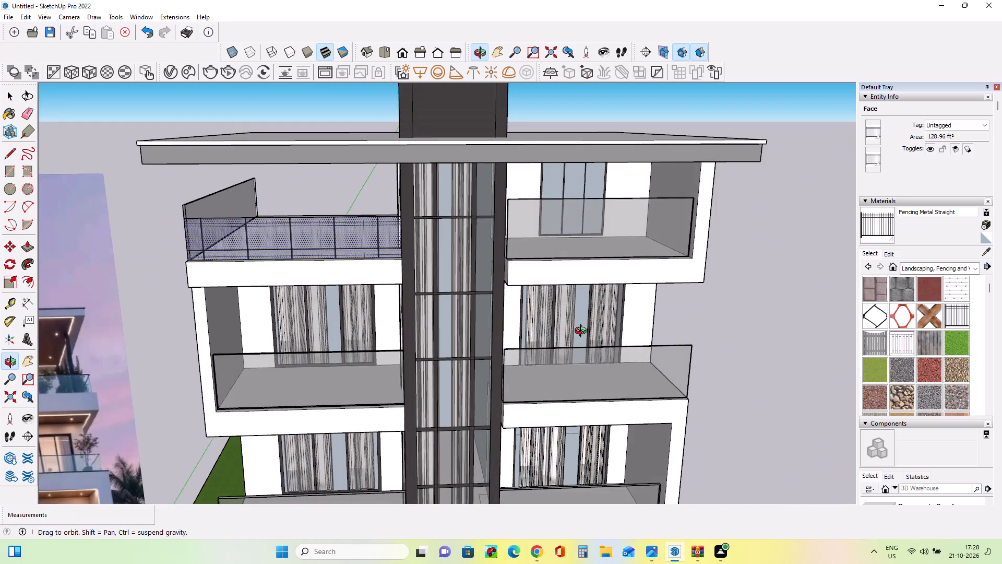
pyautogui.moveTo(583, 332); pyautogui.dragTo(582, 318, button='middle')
# Scale the front glass railing face of the top-floor right balcony down in height to an area of about 124 ft².
pyautogui.click(18, 97)
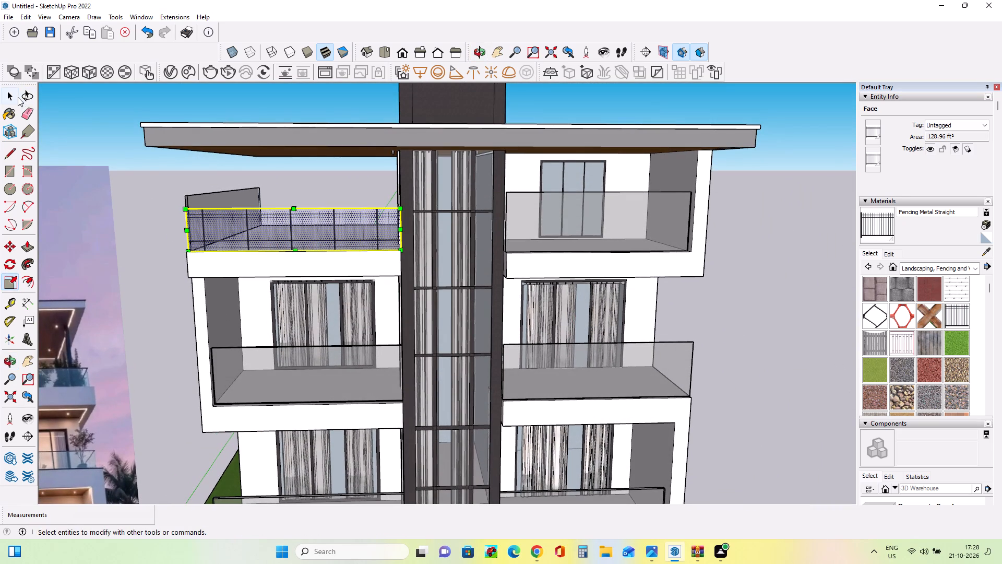
pyautogui.click(558, 219)
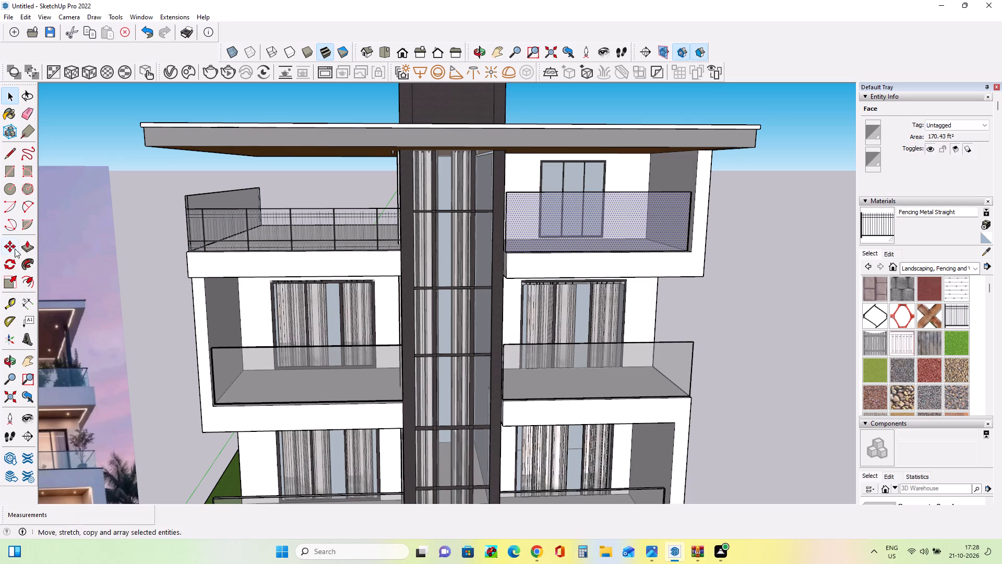
pyautogui.click(11, 277)
pyautogui.moveTo(550, 336); pyautogui.dragTo(551, 407, button='middle')
pyautogui.scroll(4, 604, 250)
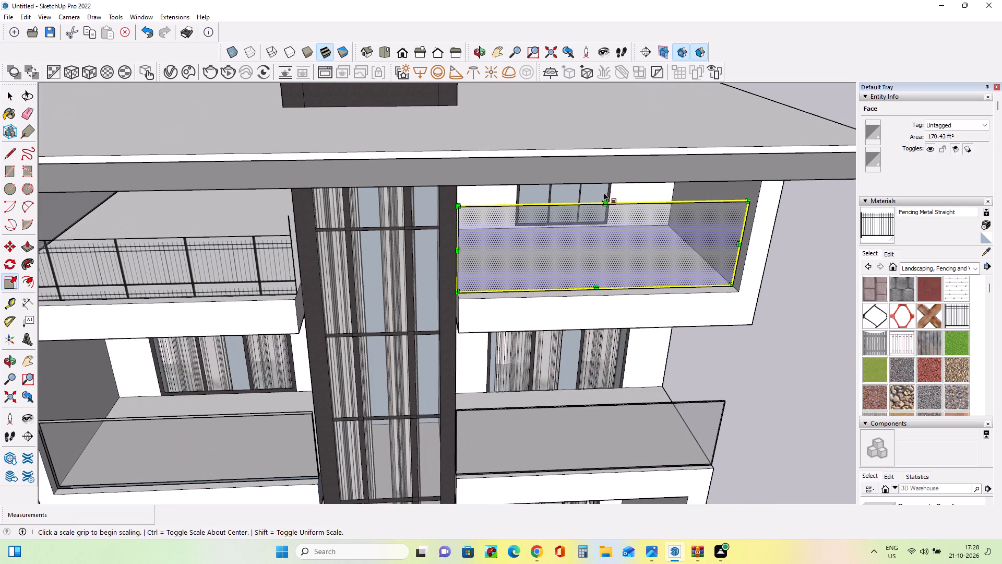
pyautogui.moveTo(602, 200); pyautogui.dragTo(603, 222)
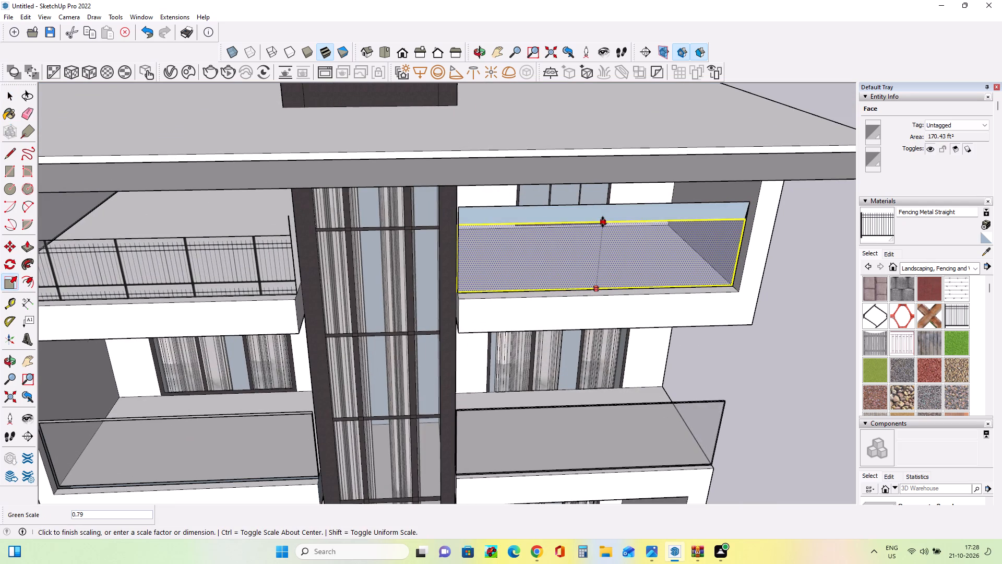
pyautogui.moveTo(603, 222); pyautogui.dragTo(603, 228)
# Erase the leftover top edge above the lowered front railing of the top-floor right balcony.
pyautogui.click(31, 109)
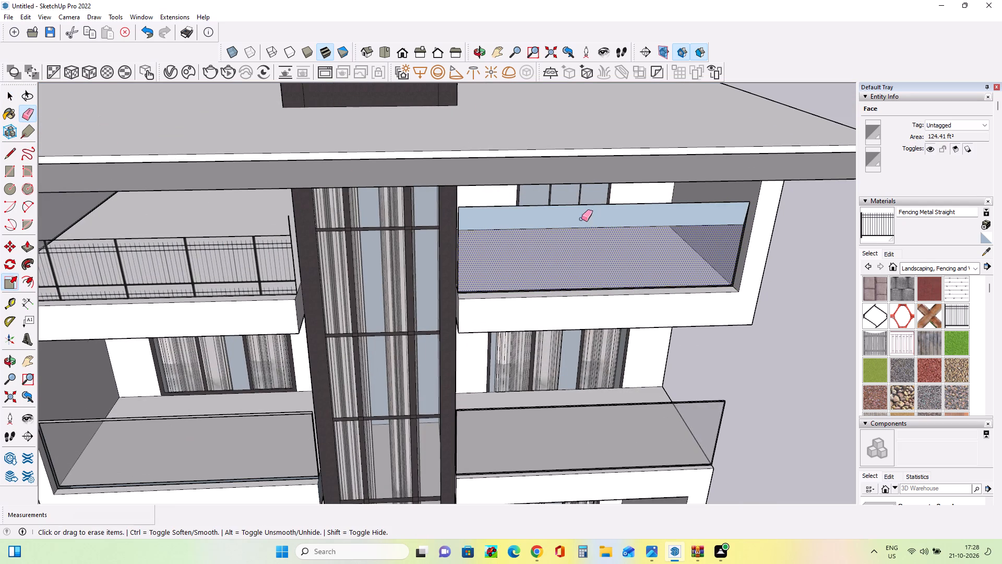
pyautogui.click(586, 205)
# Erase the leftover vertical edges sticking up above the top-floor left balcony railing beside the central column.
pyautogui.moveTo(562, 285); pyautogui.dragTo(570, 245, button='middle')
pyautogui.scroll(2, 295, 200)
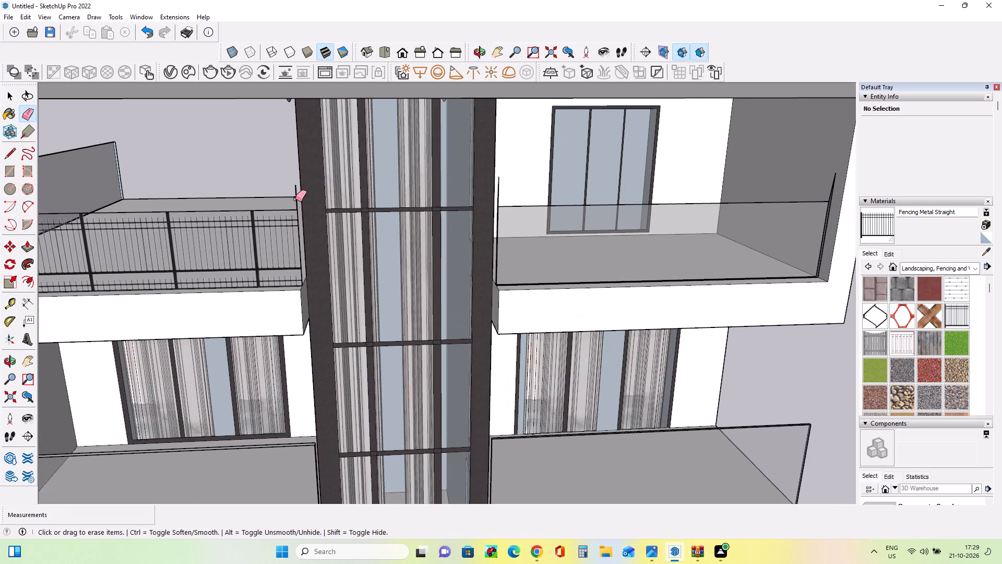
pyautogui.click(299, 198)
pyautogui.click(296, 197)
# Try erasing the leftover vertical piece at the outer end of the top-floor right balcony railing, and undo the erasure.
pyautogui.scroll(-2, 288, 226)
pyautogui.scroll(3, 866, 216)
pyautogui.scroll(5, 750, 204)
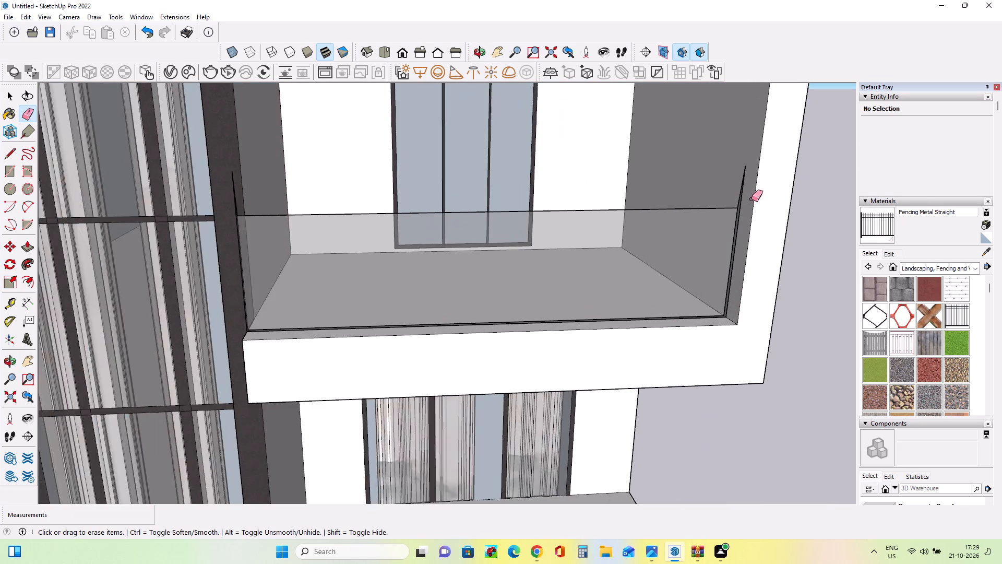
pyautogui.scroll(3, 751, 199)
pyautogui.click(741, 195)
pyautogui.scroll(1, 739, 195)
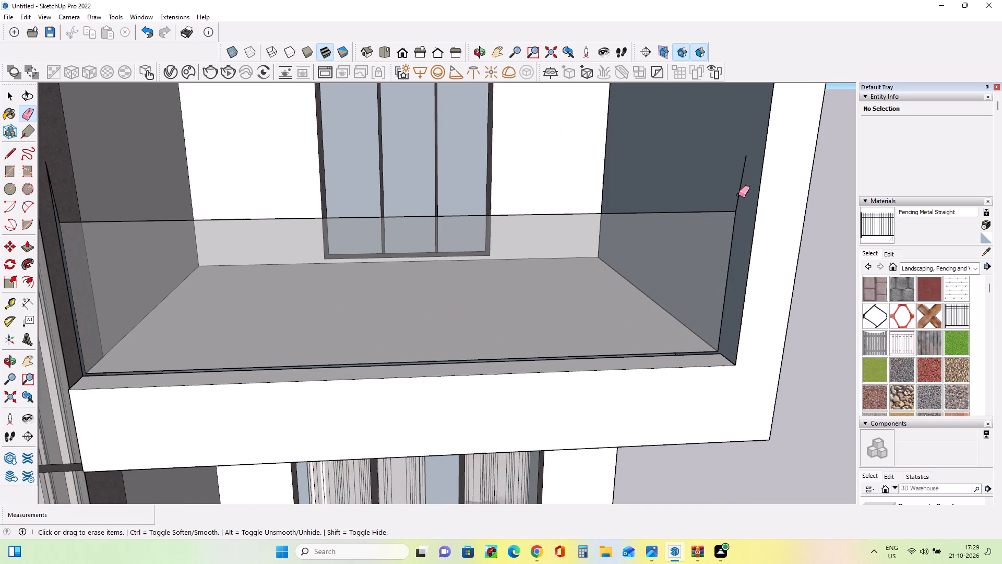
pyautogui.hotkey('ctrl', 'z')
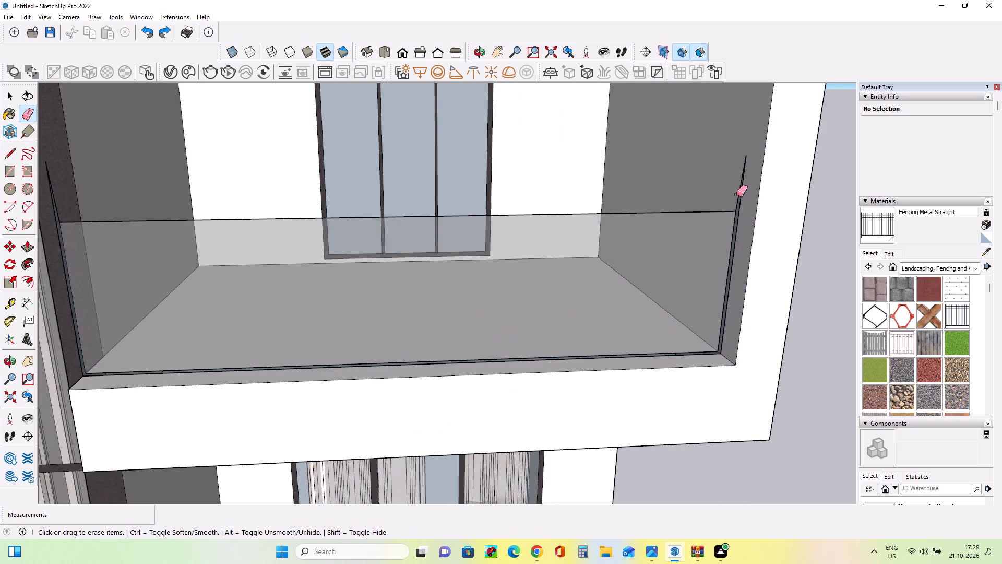
# Erase the leftover vertical edges projecting above the outer end of the top-floor right balcony railing.
pyautogui.scroll(5, 736, 193)
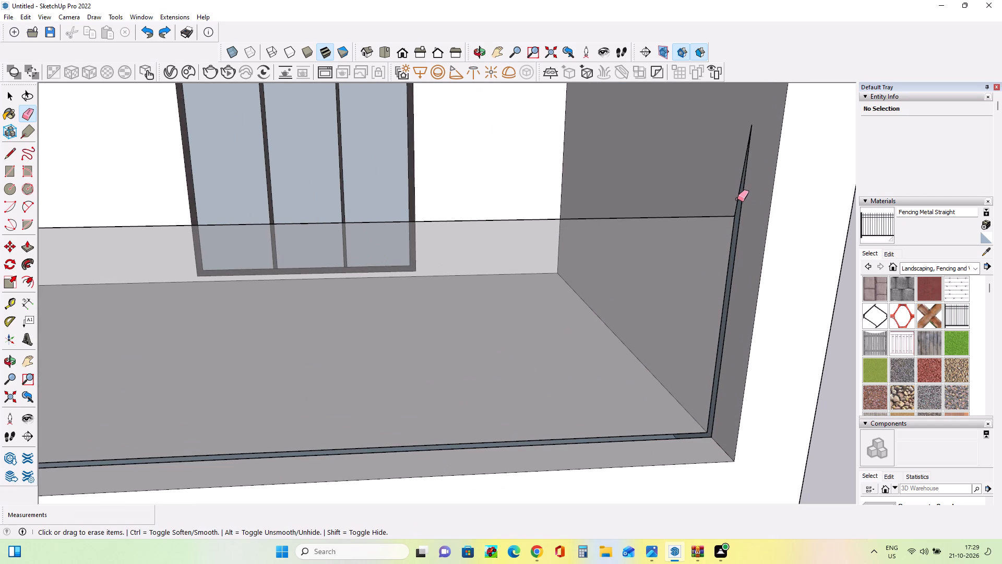
pyautogui.click(737, 199)
pyautogui.click(741, 201)
pyautogui.scroll(-6, 724, 226)
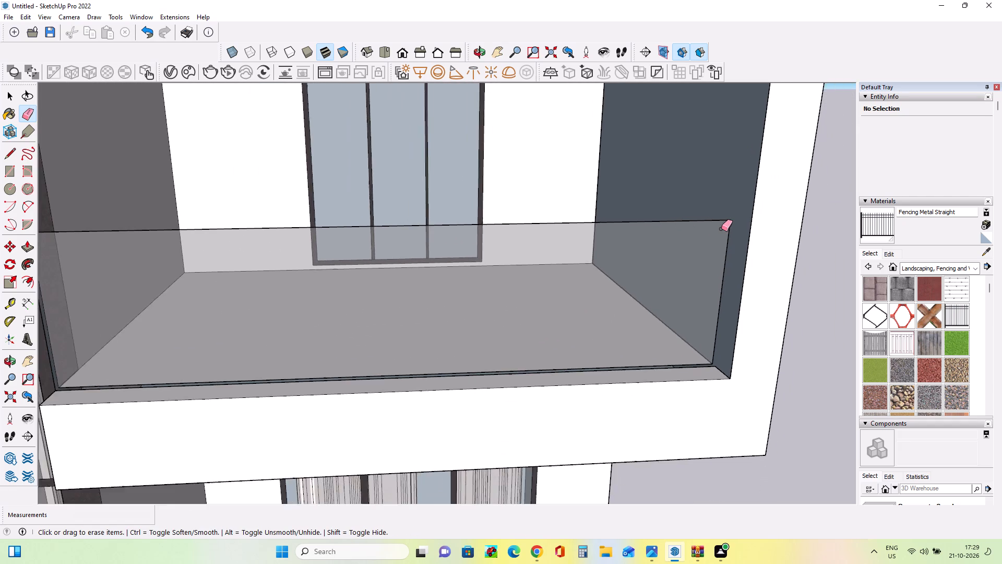
# Paint the inner face of the top-floor right balcony's outer side wall with 0010_Snow from the Colors-Named collection.
pyautogui.scroll(-11, 721, 229)
pyautogui.moveTo(714, 249); pyautogui.dragTo(686, 218, button='middle')
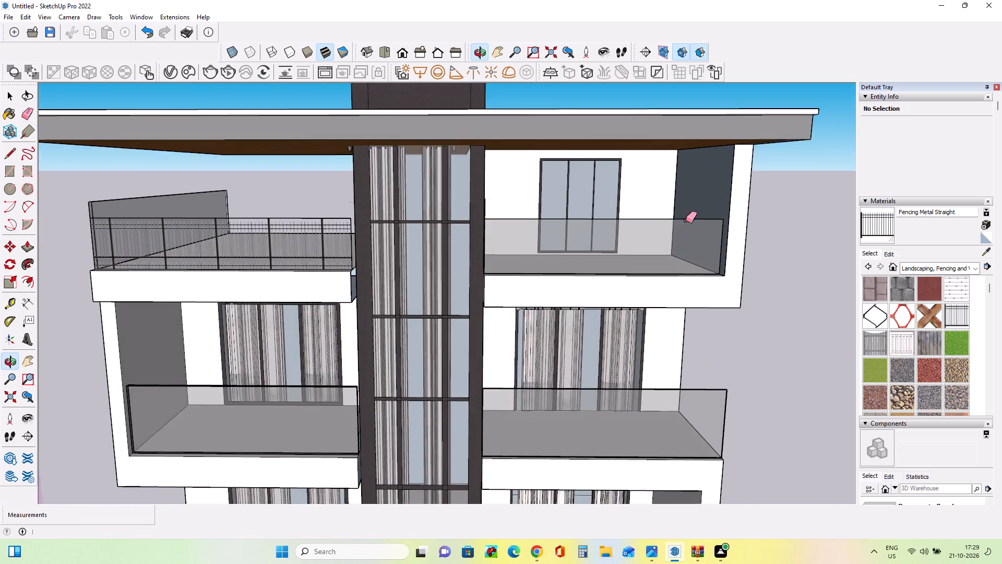
pyautogui.scroll(1, 735, 202)
pyautogui.moveTo(737, 201); pyautogui.dragTo(854, 175, button='middle')
pyautogui.scroll(2, 679, 183)
pyautogui.moveTo(779, 255); pyautogui.dragTo(710, 268, button='middle')
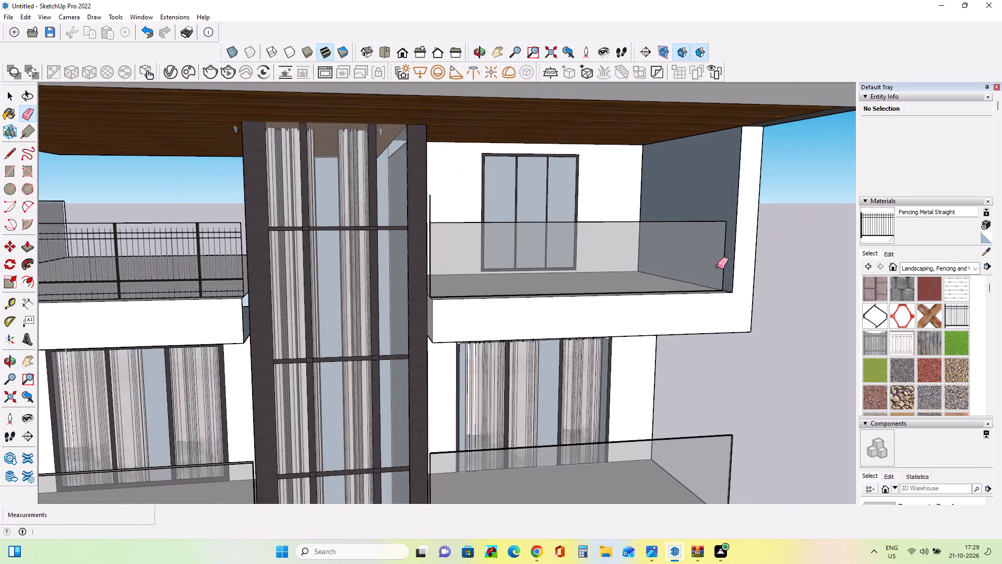
pyautogui.click(921, 269)
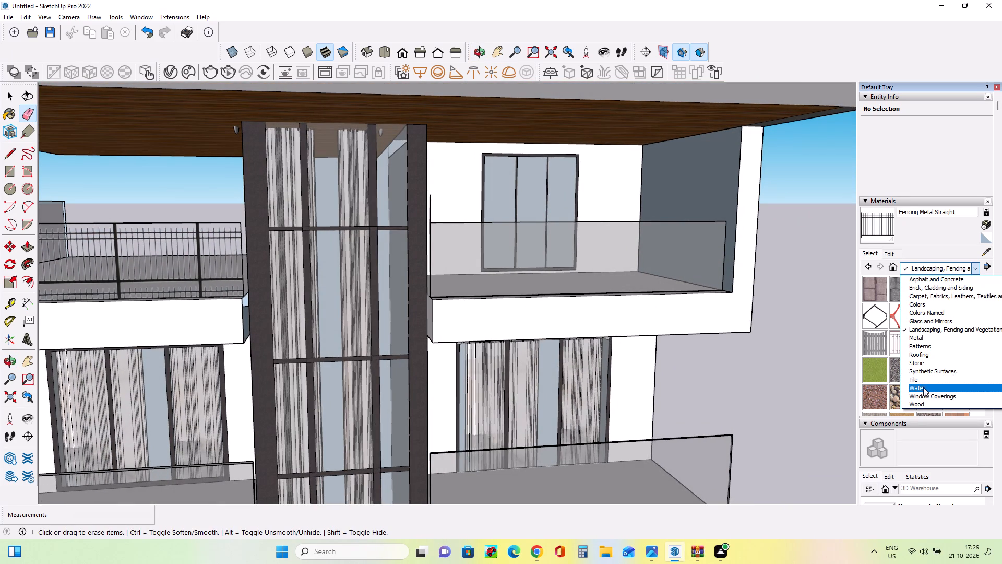
pyautogui.click(927, 314)
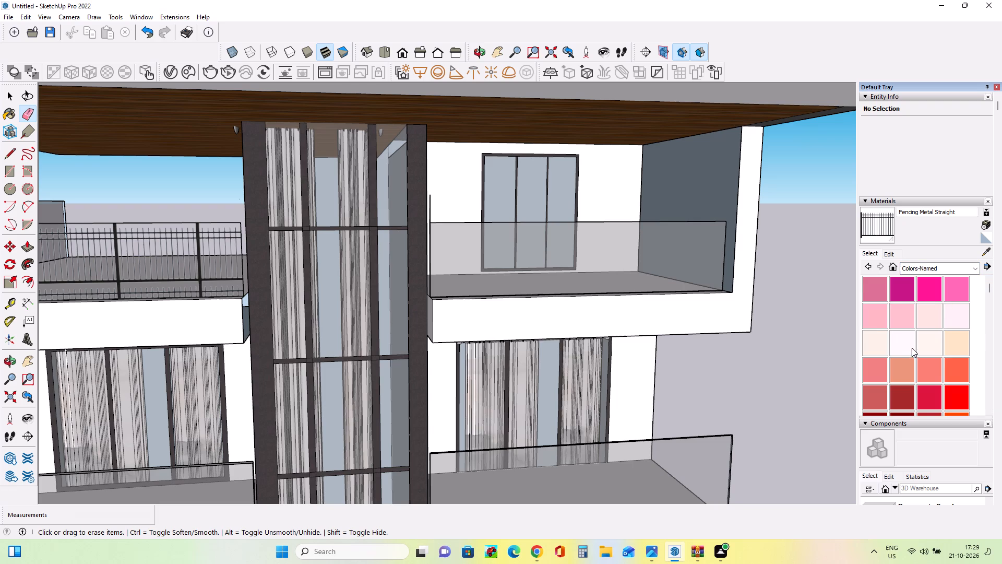
pyautogui.click(911, 347)
pyautogui.click(708, 189)
# Examine the whole front facade beside the reference image.
pyautogui.moveTo(748, 280); pyautogui.dragTo(625, 286, button='middle')
pyautogui.scroll(-3, 625, 286)
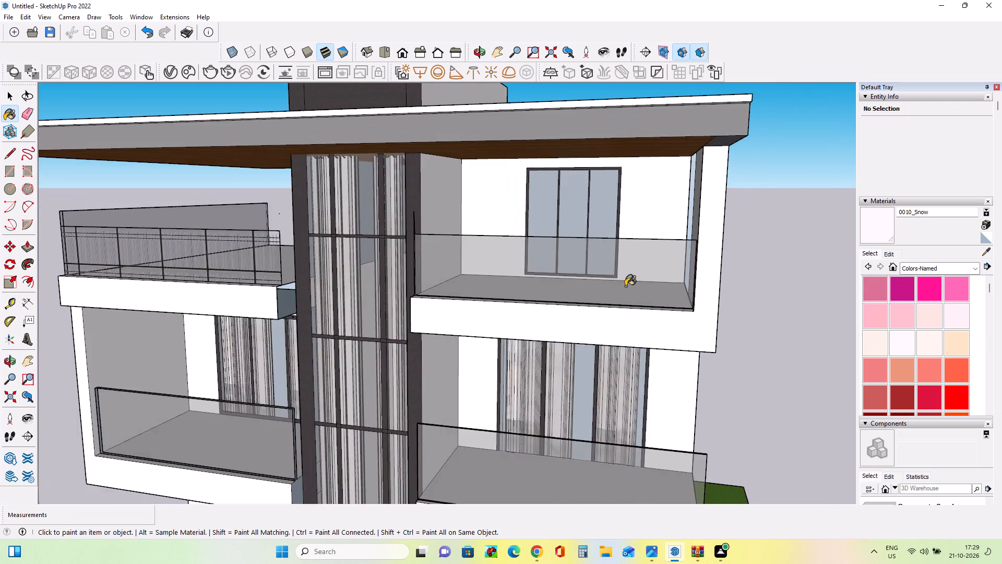
pyautogui.scroll(-5, 625, 286)
pyautogui.moveTo(634, 292); pyautogui.dragTo(703, 291, button='middle')
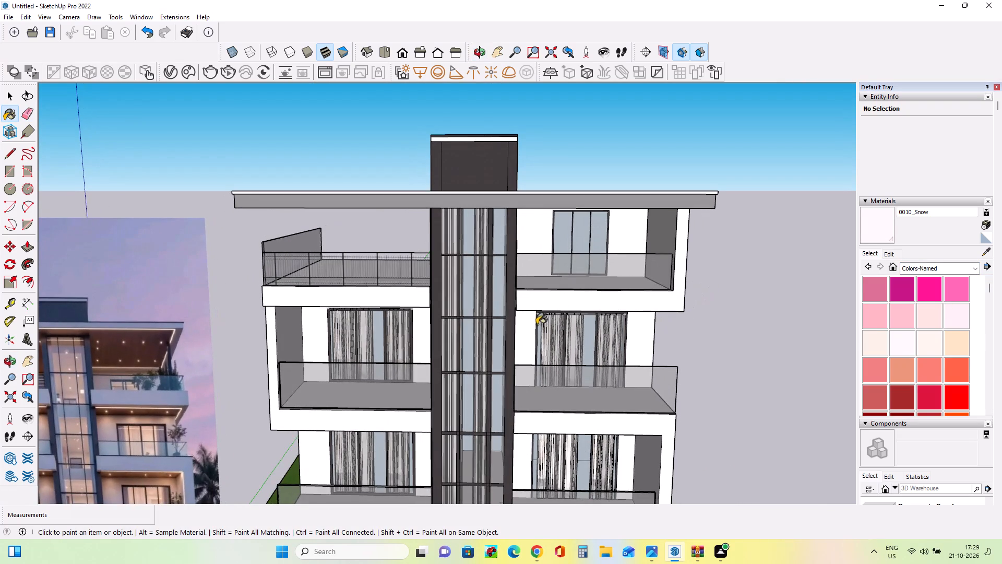
pyautogui.scroll(-7, 537, 321)
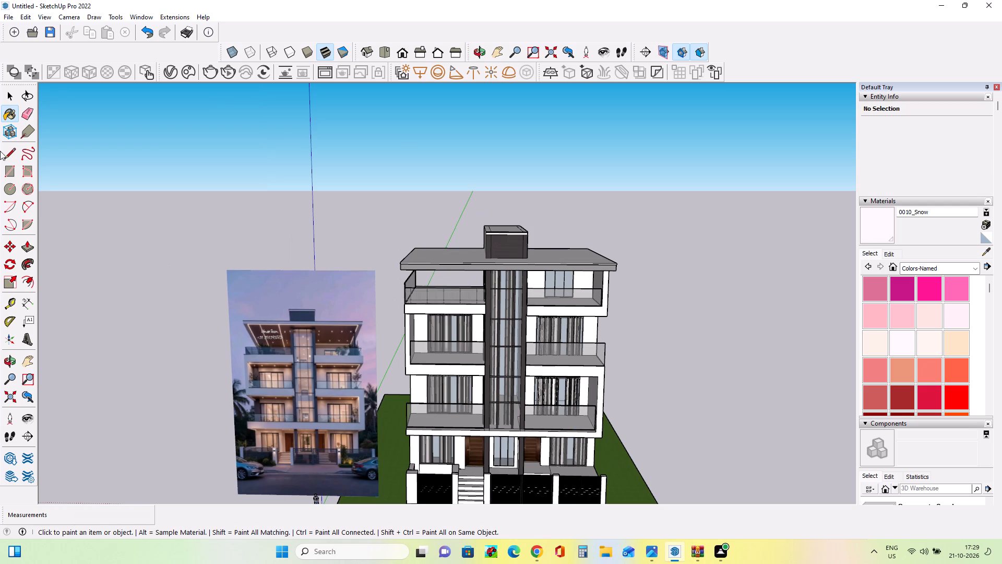
pyautogui.click(31, 360)
pyautogui.moveTo(413, 339); pyautogui.dragTo(369, 258)
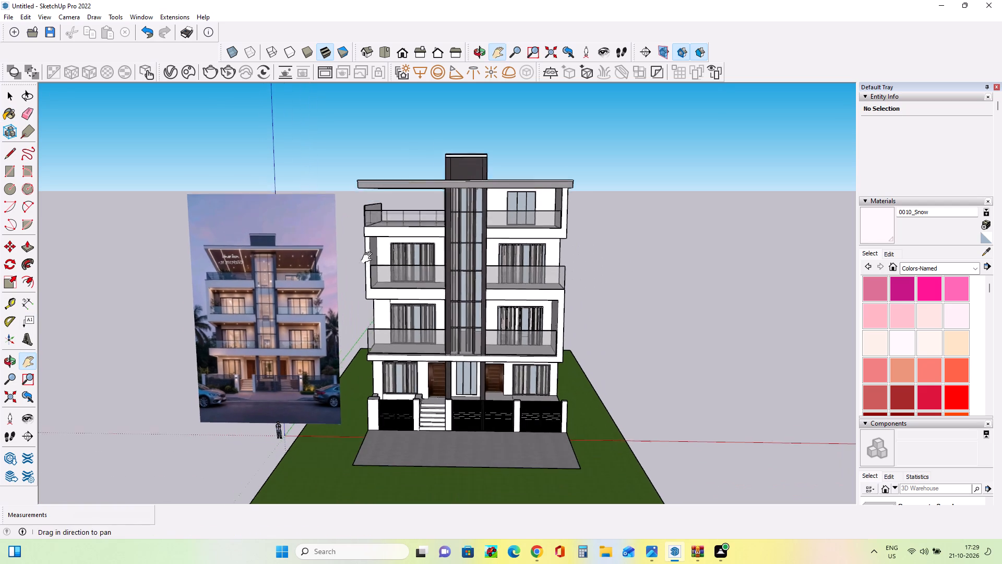
pyautogui.moveTo(369, 258); pyautogui.dragTo(368, 256)
pyautogui.scroll(3, 509, 303)
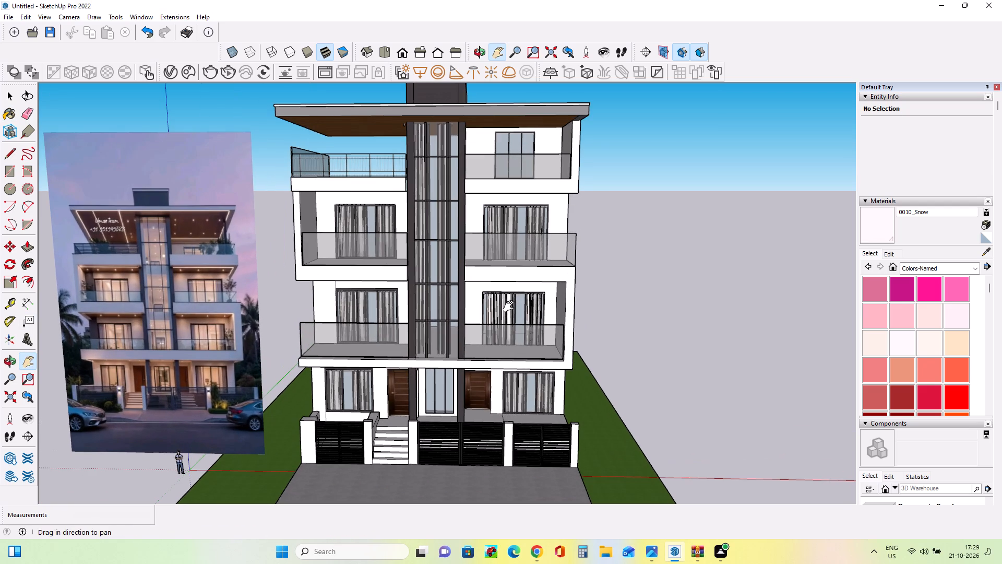
pyautogui.moveTo(521, 211); pyautogui.dragTo(533, 202, button='middle')
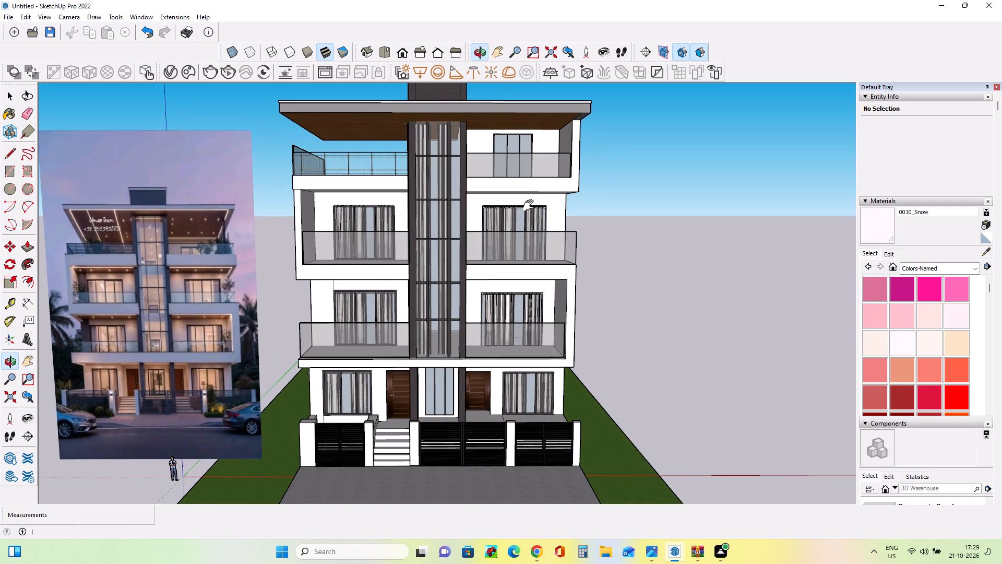
# Import the Palm+in+pot model from the Downloads folder.
pyautogui.click(7, 15)
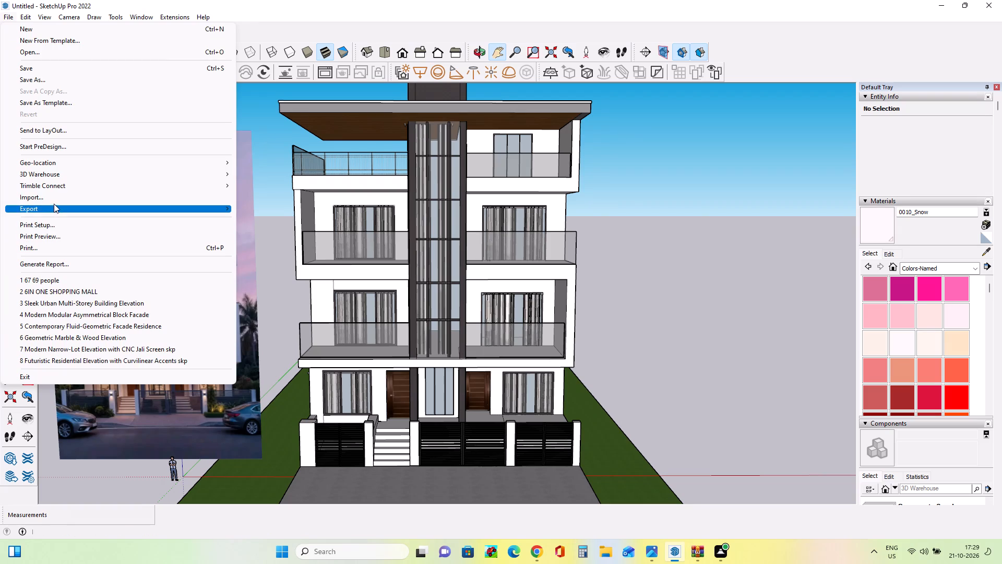
pyautogui.click(54, 201)
pyautogui.scroll(-2, 479, 319)
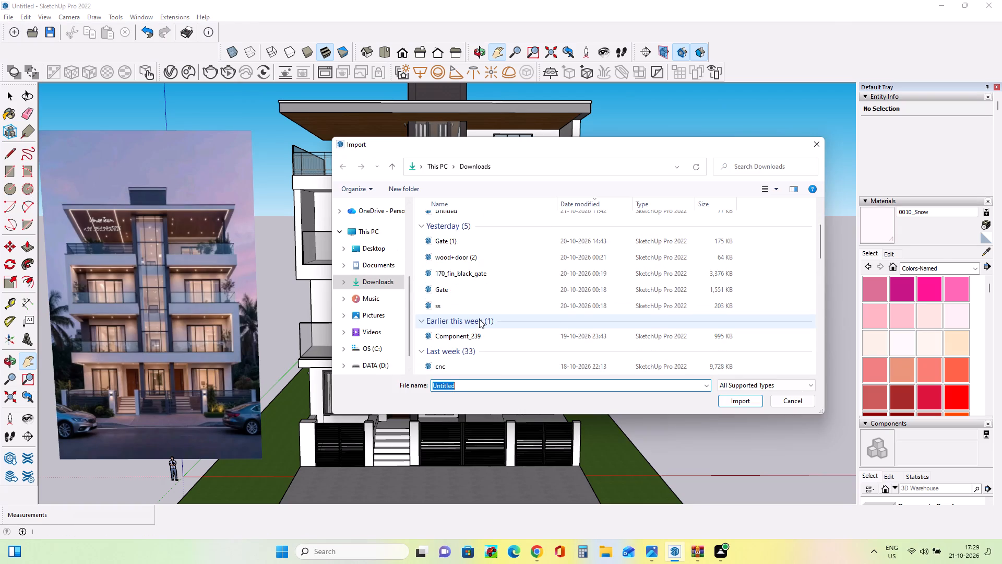
pyautogui.scroll(-2, 480, 302)
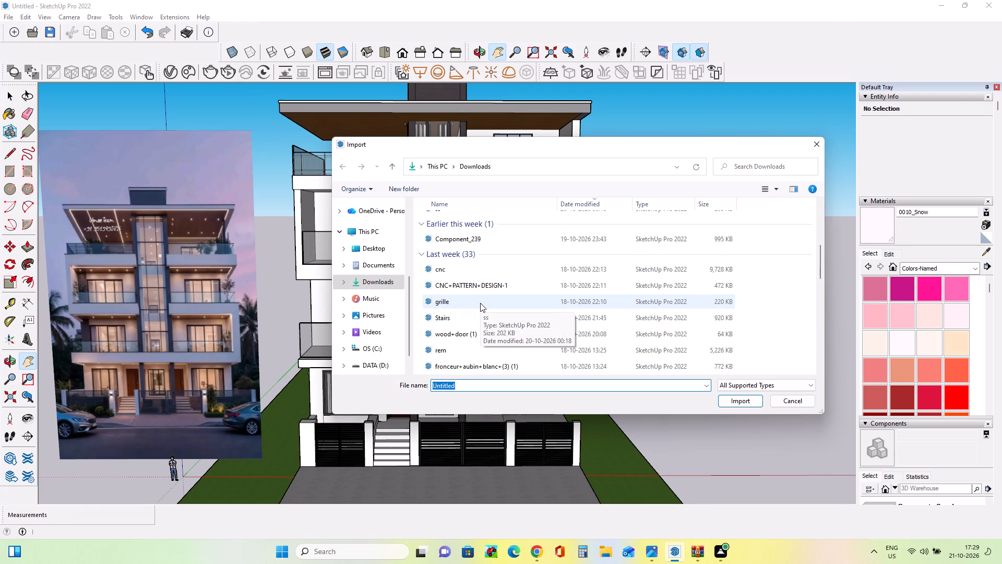
pyautogui.scroll(-2, 480, 303)
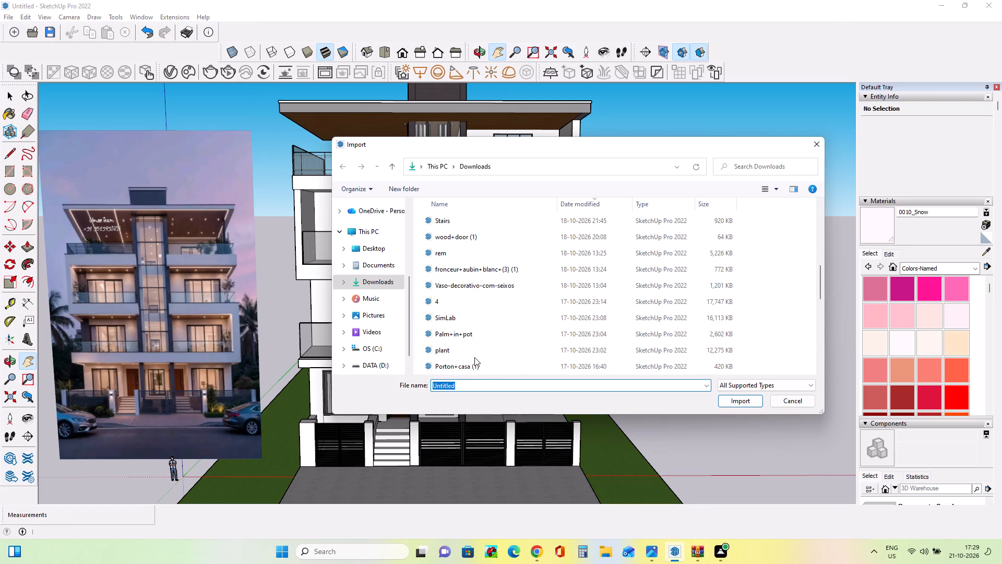
pyautogui.click(479, 337)
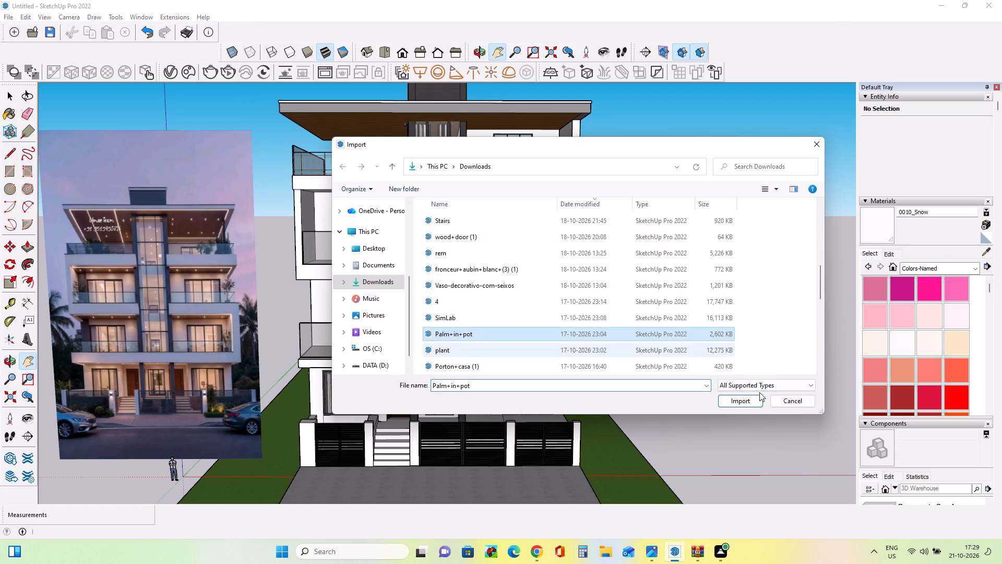
pyautogui.click(725, 399)
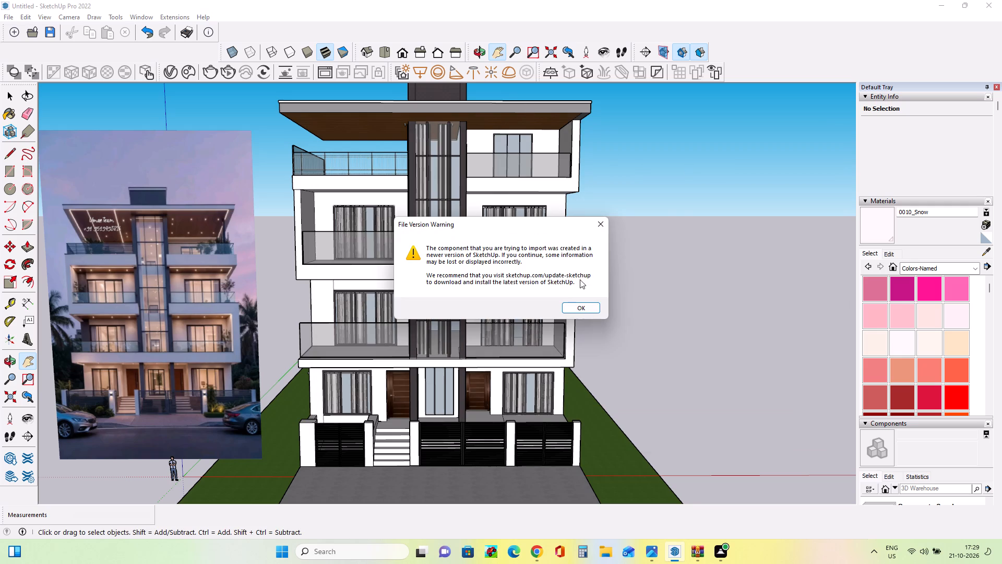
pyautogui.click(592, 309)
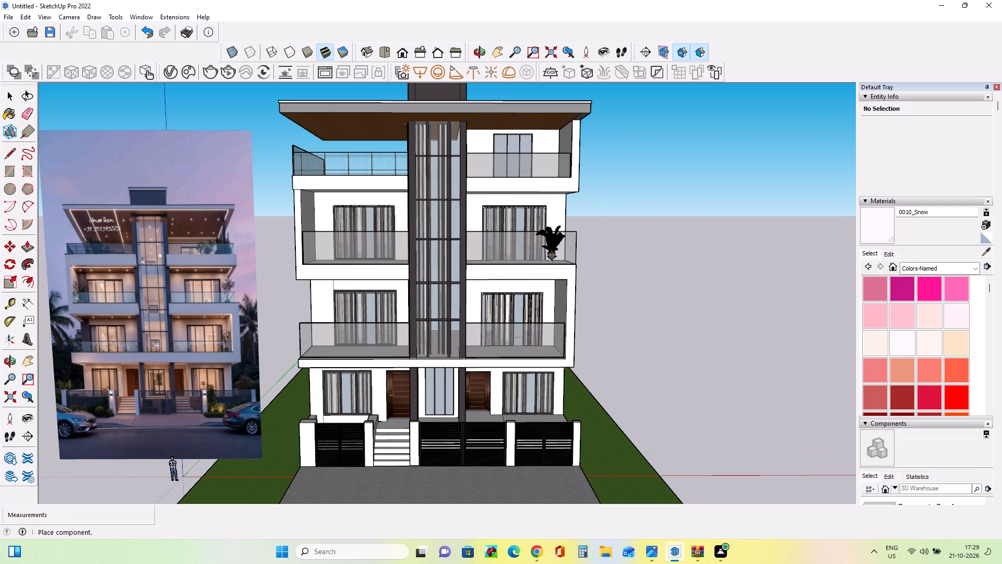
# Place the potted palm at the outer front corner of the right balcony one level below the top floor.
pyautogui.moveTo(554, 256); pyautogui.dragTo(333, 349, button='middle')
pyautogui.moveTo(574, 316); pyautogui.dragTo(442, 342, button='middle')
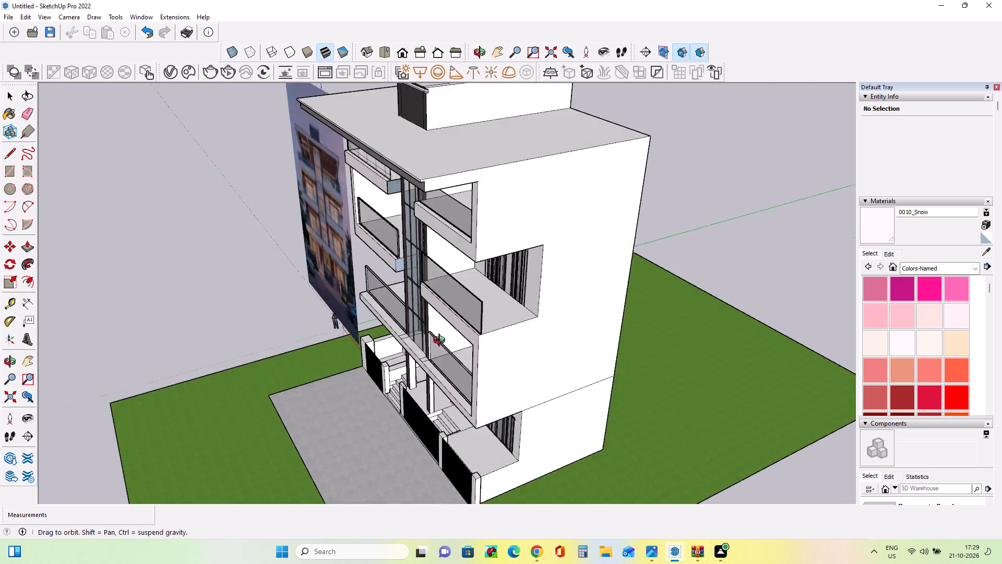
pyautogui.moveTo(442, 342); pyautogui.dragTo(401, 346, button='middle')
pyautogui.click(420, 328)
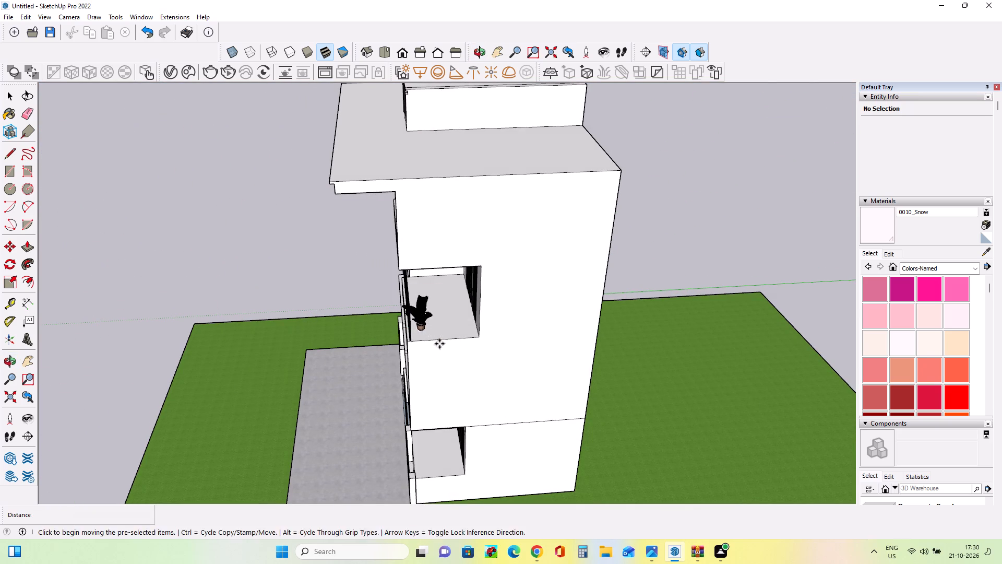
pyautogui.moveTo(439, 344); pyautogui.dragTo(736, 221, button='middle')
pyautogui.moveTo(662, 254); pyautogui.dragTo(659, 262, button='middle')
pyautogui.moveTo(636, 264); pyautogui.dragTo(516, 276, button='middle')
pyautogui.moveTo(562, 266); pyautogui.dragTo(556, 296, button='middle')
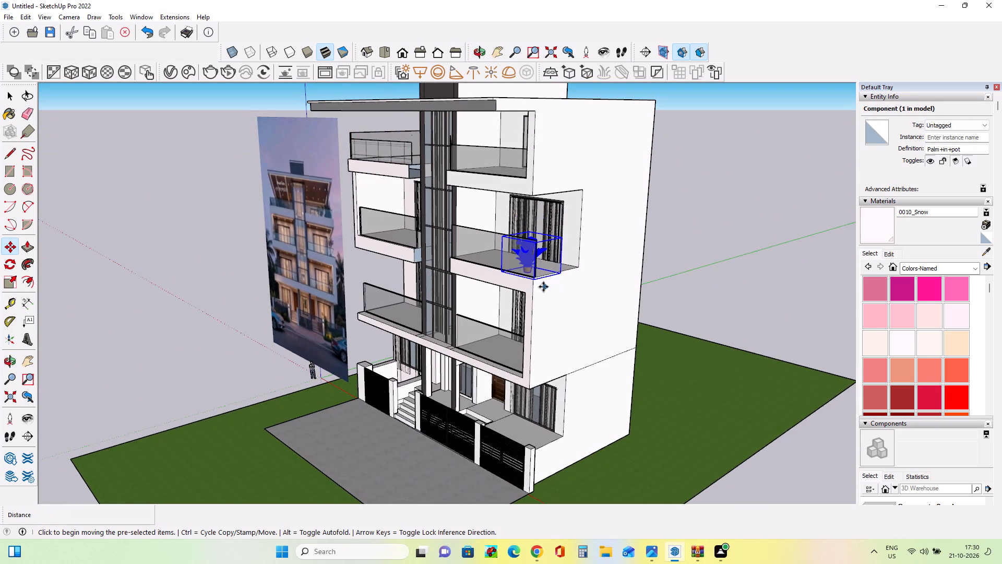
# Copy the potted palm down to the outer front corner of the right balcony two levels below the top floor.
pyautogui.click(533, 279)
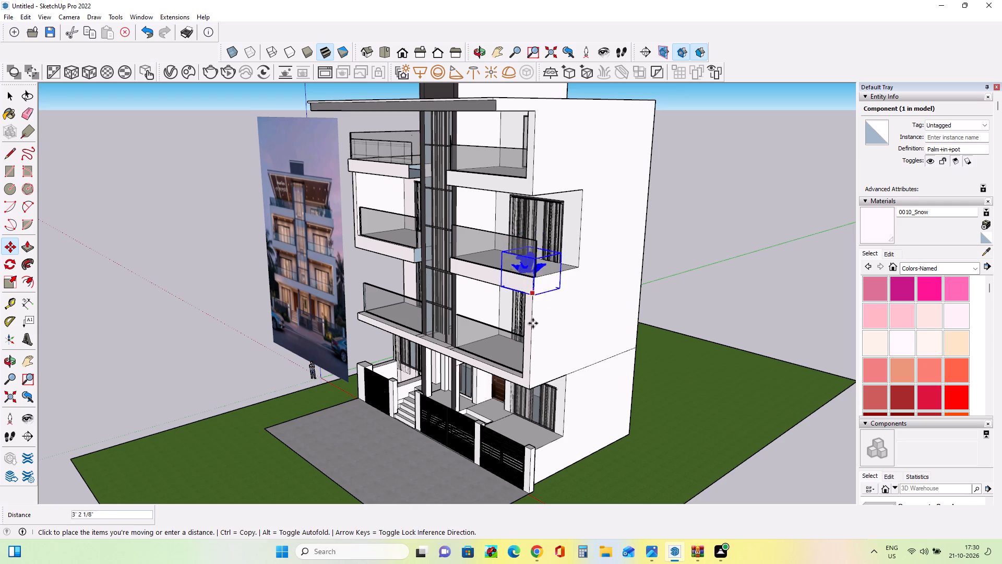
pyautogui.moveTo(535, 434); pyautogui.dragTo(694, 271, button='middle')
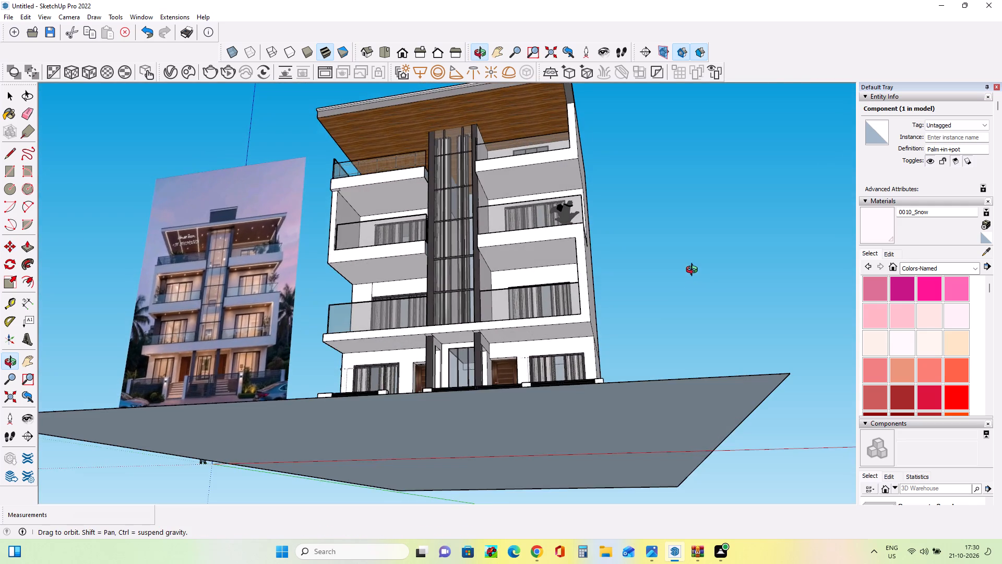
pyautogui.moveTo(694, 271); pyautogui.dragTo(710, 330, button='middle')
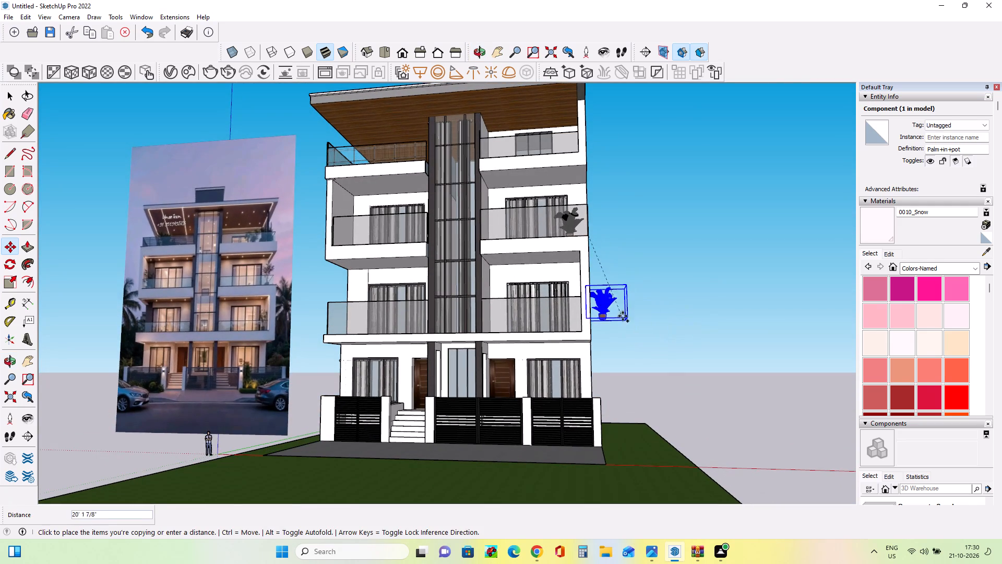
pyautogui.moveTo(622, 315); pyautogui.dragTo(631, 400, button='middle')
pyautogui.moveTo(631, 400); pyautogui.dragTo(624, 424, button='middle')
pyautogui.scroll(3, 539, 344)
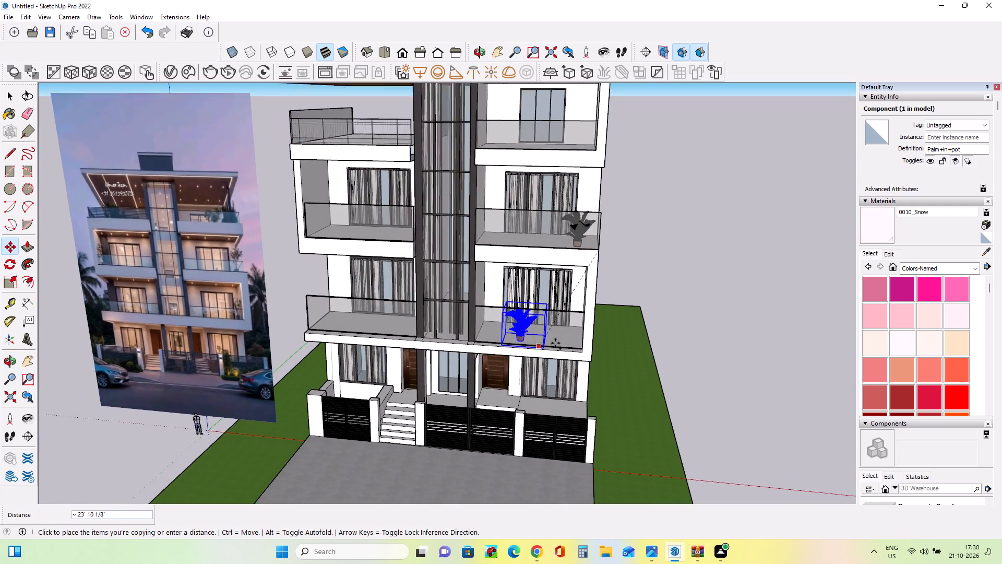
pyautogui.click(604, 352)
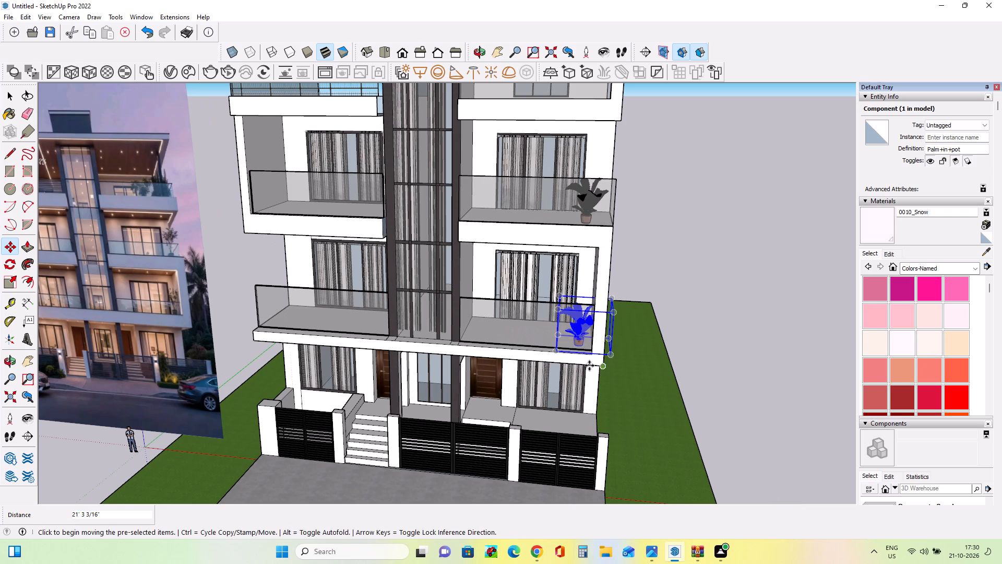
# Copy the potted palm up to the outer front corner of the top-floor right balcony.
pyautogui.click(555, 354)
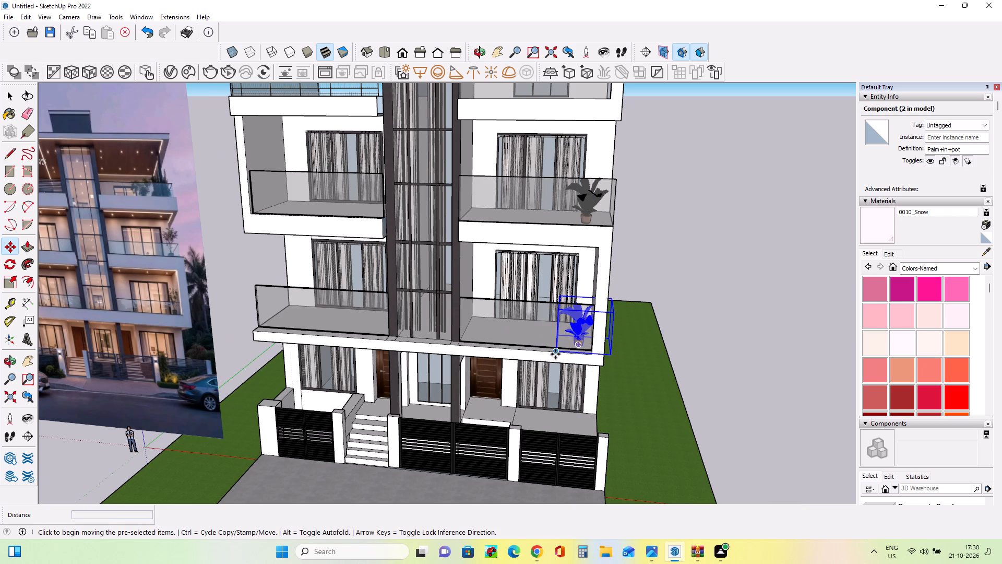
pyautogui.scroll(-3, 536, 290)
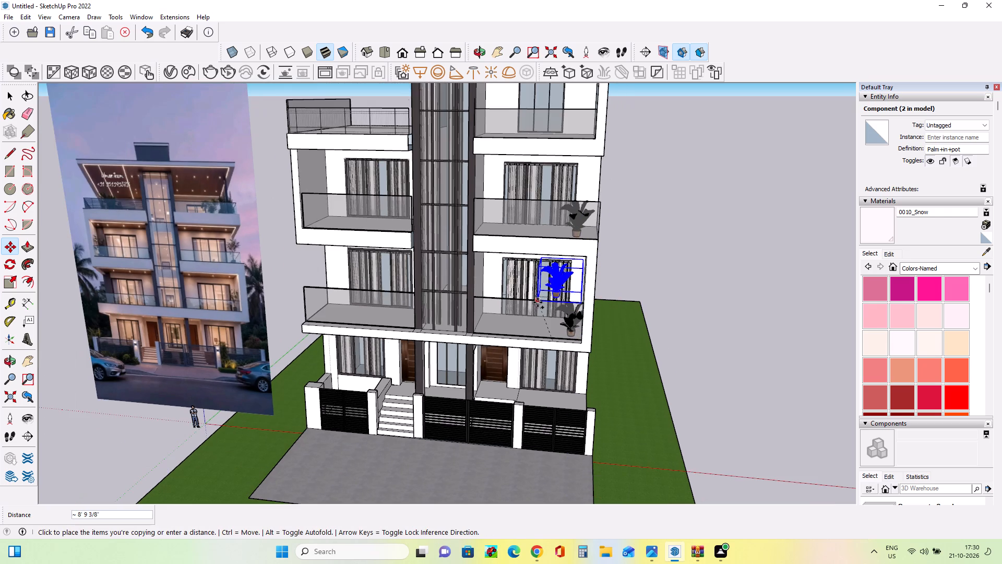
pyautogui.scroll(-4, 538, 302)
pyautogui.click(556, 171)
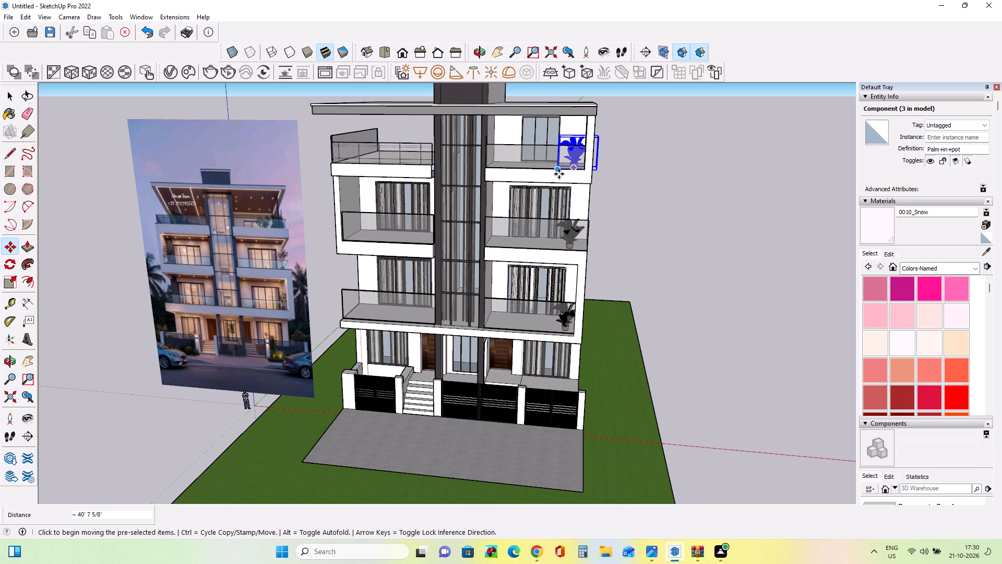
# Copy the potted palm to the outer front corners of the two left balconies below the top floor.
pyautogui.click(559, 170)
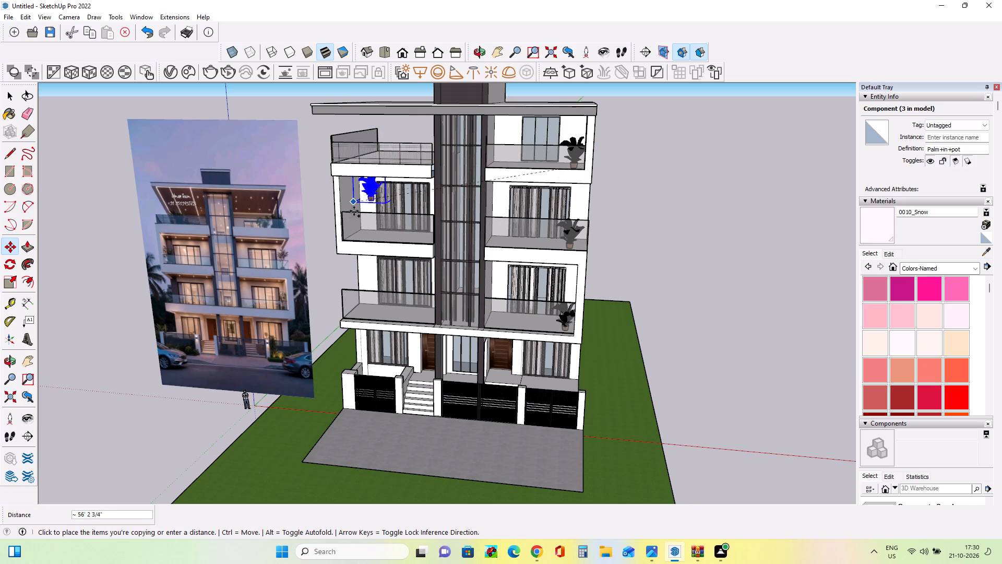
pyautogui.click(343, 238)
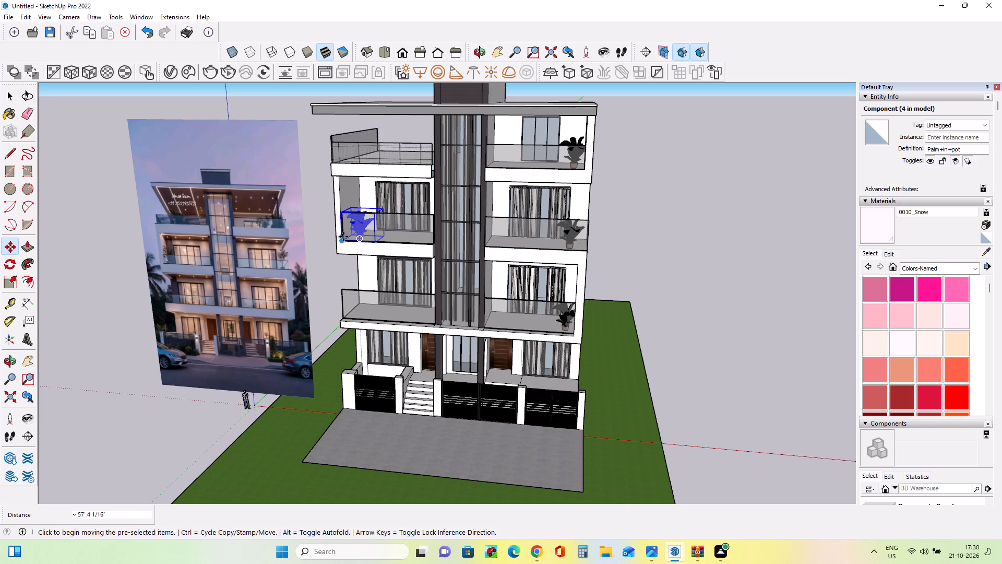
pyautogui.click(343, 237)
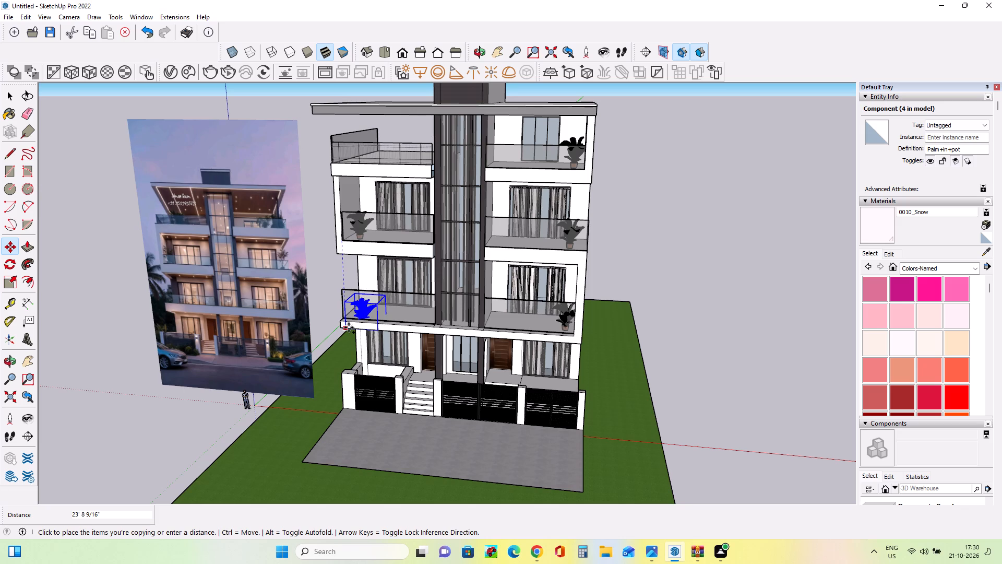
pyautogui.click(351, 316)
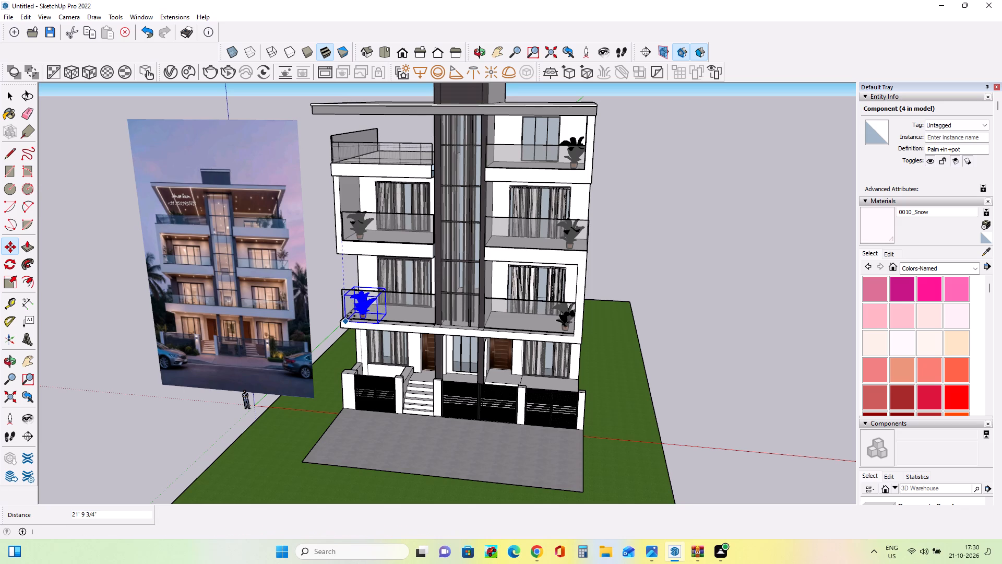
# Copy the potted palm to the top-floor left balcony and adjust its position so it stands on the floor behind the front railing.
pyautogui.click(351, 316)
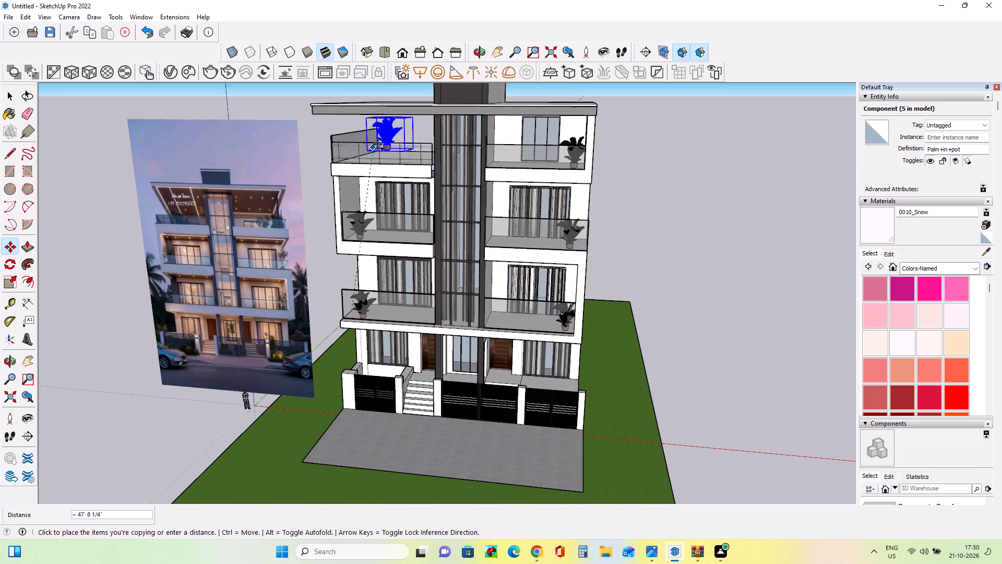
pyautogui.click(377, 144)
pyautogui.moveTo(411, 209); pyautogui.dragTo(819, 242, button='middle')
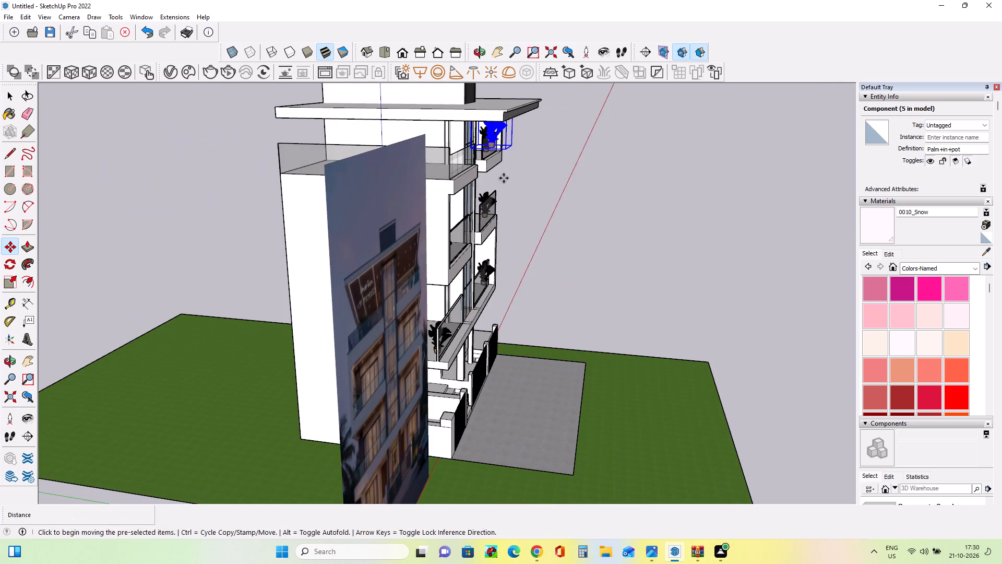
pyautogui.moveTo(515, 224); pyautogui.dragTo(650, 240, button='middle')
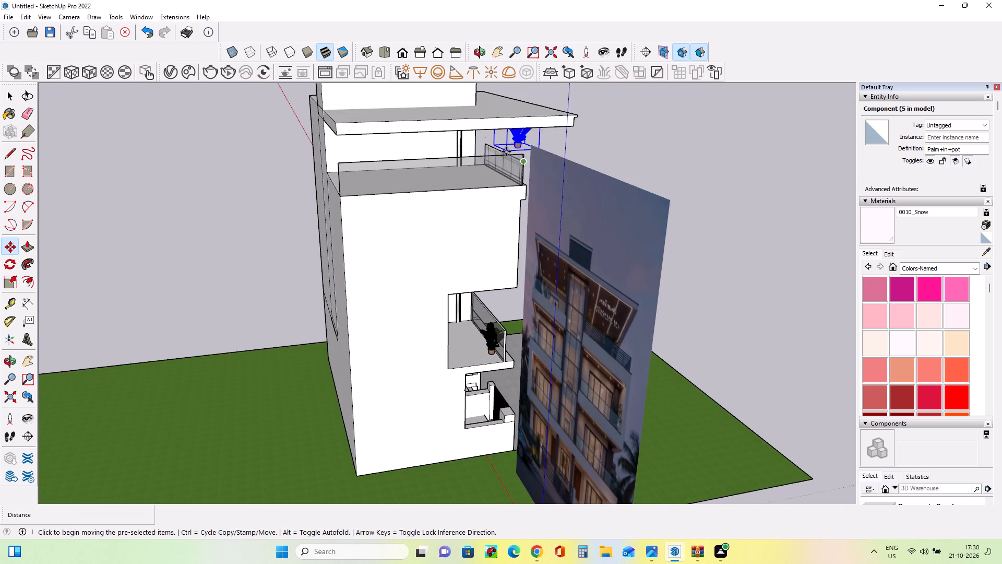
pyautogui.click(506, 149)
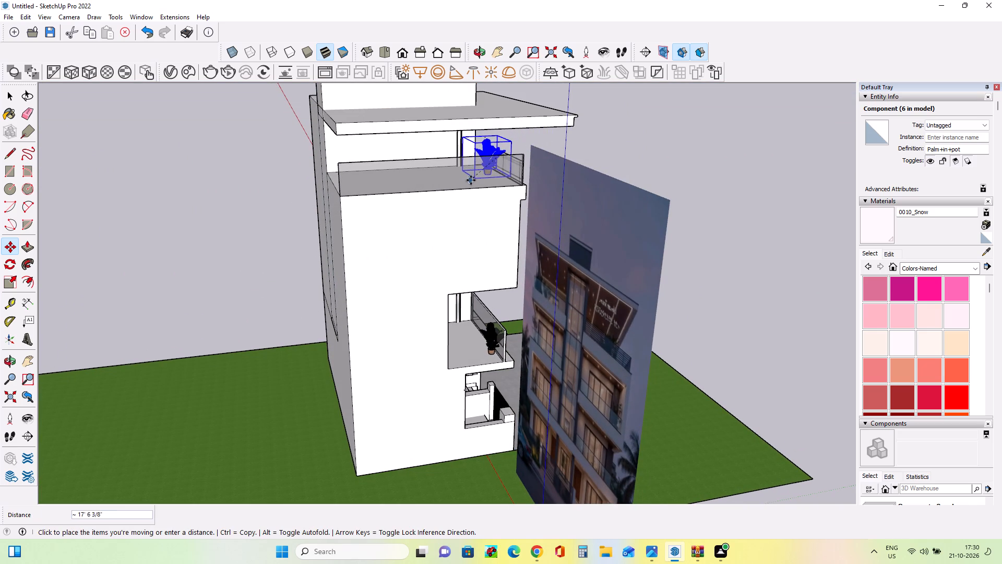
pyautogui.click(475, 180)
pyautogui.moveTo(526, 243); pyautogui.dragTo(195, 221, button='middle')
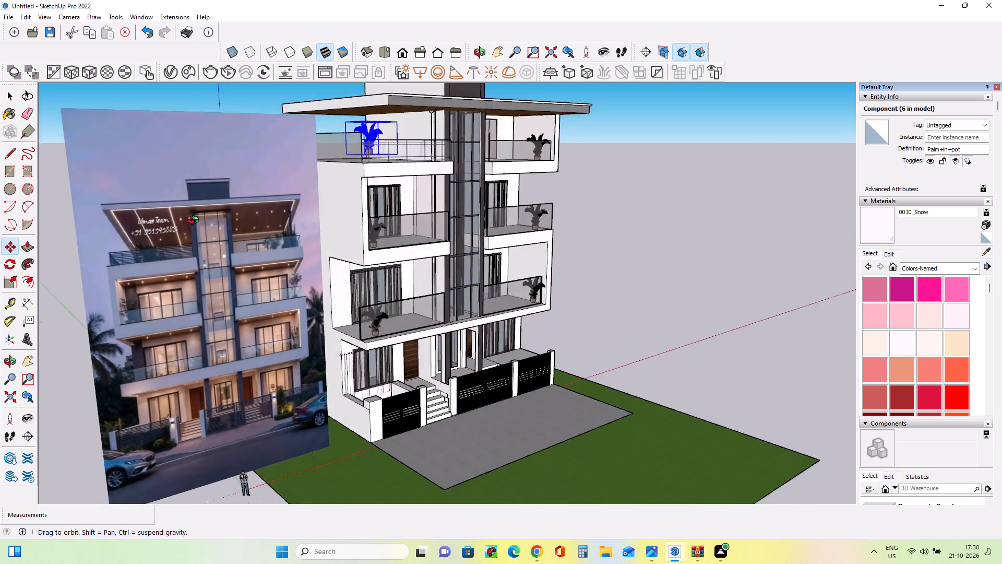
pyautogui.moveTo(195, 221); pyautogui.dragTo(39, 281, button='middle')
pyautogui.scroll(4, 358, 163)
pyautogui.moveTo(355, 176); pyautogui.dragTo(409, 73, button='middle')
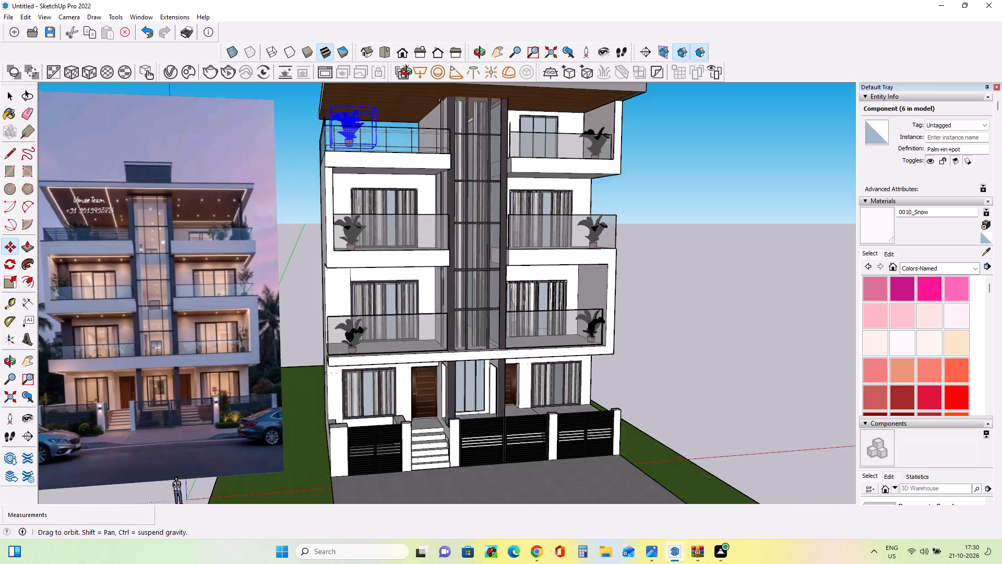
pyautogui.moveTo(409, 73); pyautogui.dragTo(409, 73, button='middle')
pyautogui.click(381, 144)
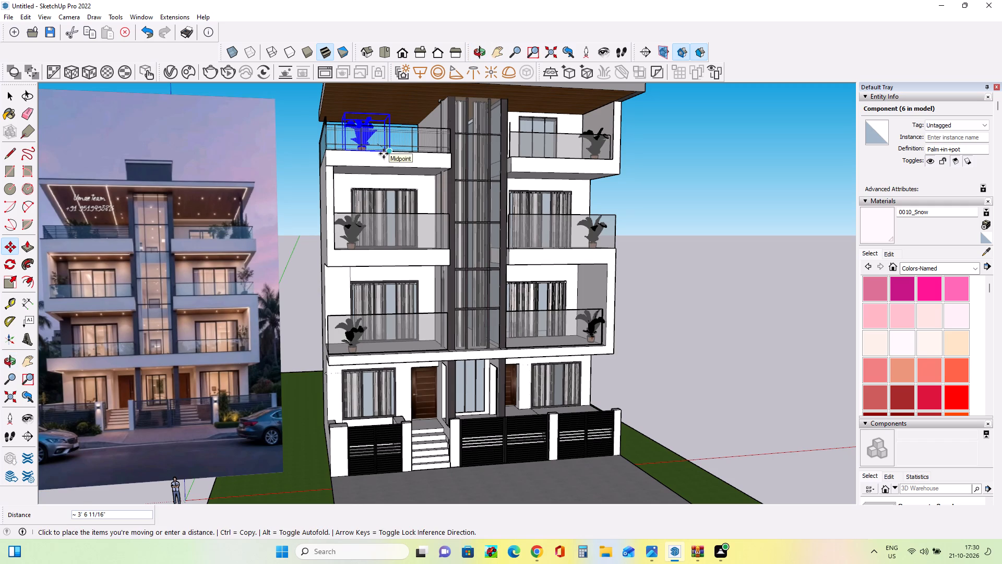
pyautogui.click(384, 154)
# Compare the facade and its potted palms with the reference image, checking the planting along the ground-floor boundary fence.
pyautogui.moveTo(424, 293); pyautogui.dragTo(370, 290, button='middle')
pyautogui.scroll(-2, 370, 290)
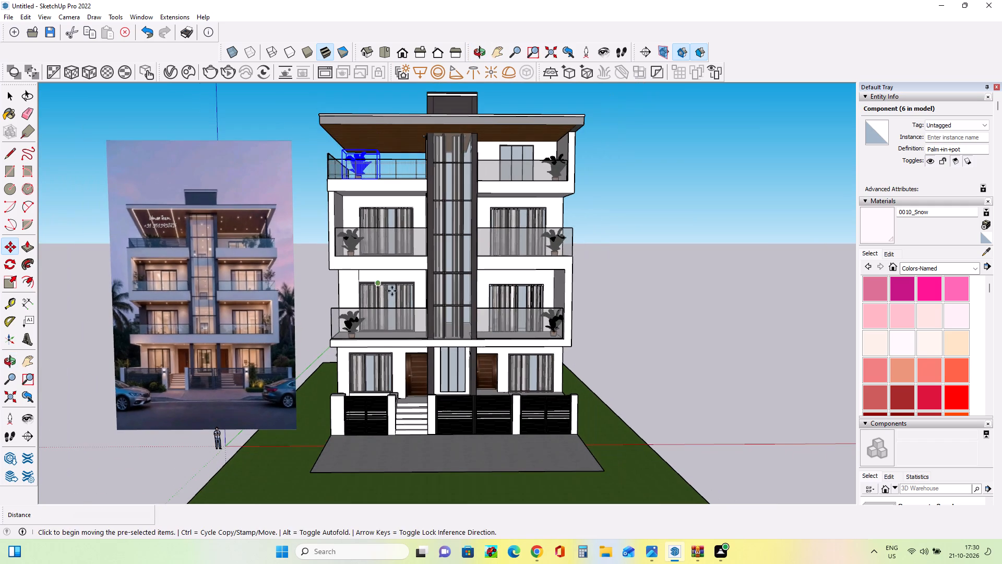
pyautogui.moveTo(392, 291); pyautogui.dragTo(410, 304, button='middle')
pyautogui.scroll(13, 135, 424)
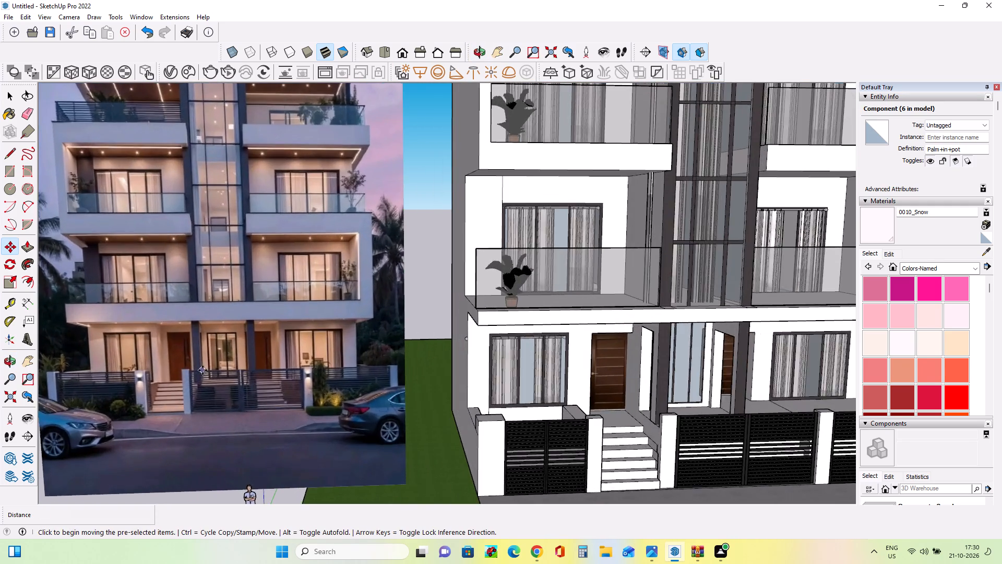
pyautogui.scroll(4, 202, 370)
pyautogui.scroll(-3, 192, 374)
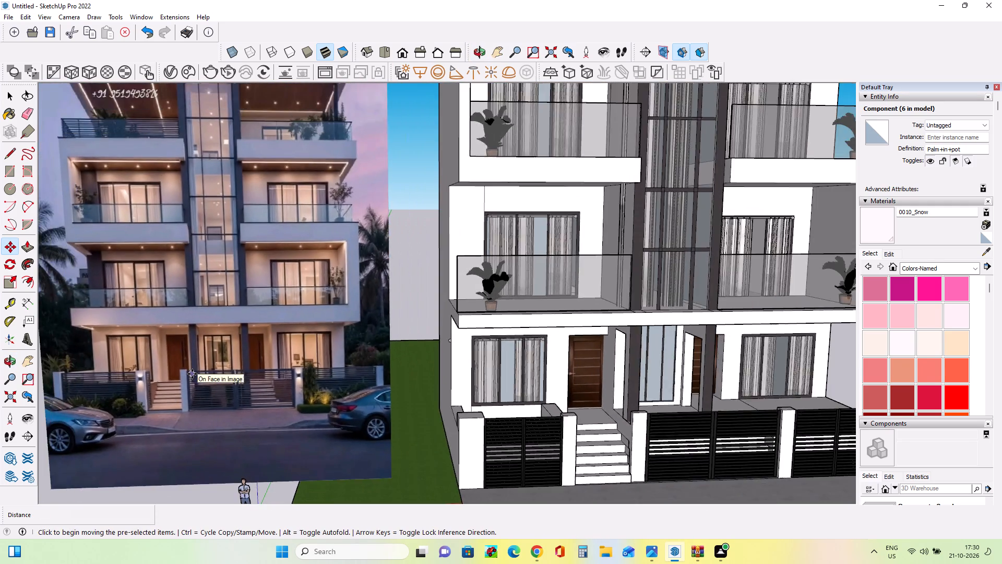
pyautogui.scroll(-16, 192, 374)
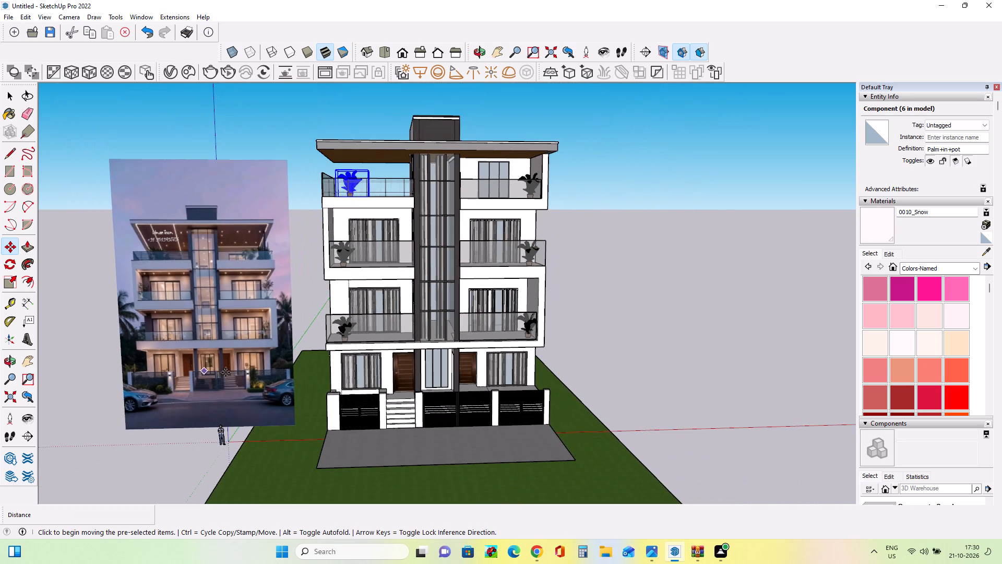
# Place two copies of the potted palm side by side on the grey paving in front of the right-hand fence panel, and clear the selection.
pyautogui.moveTo(244, 372); pyautogui.dragTo(250, 393, button='middle')
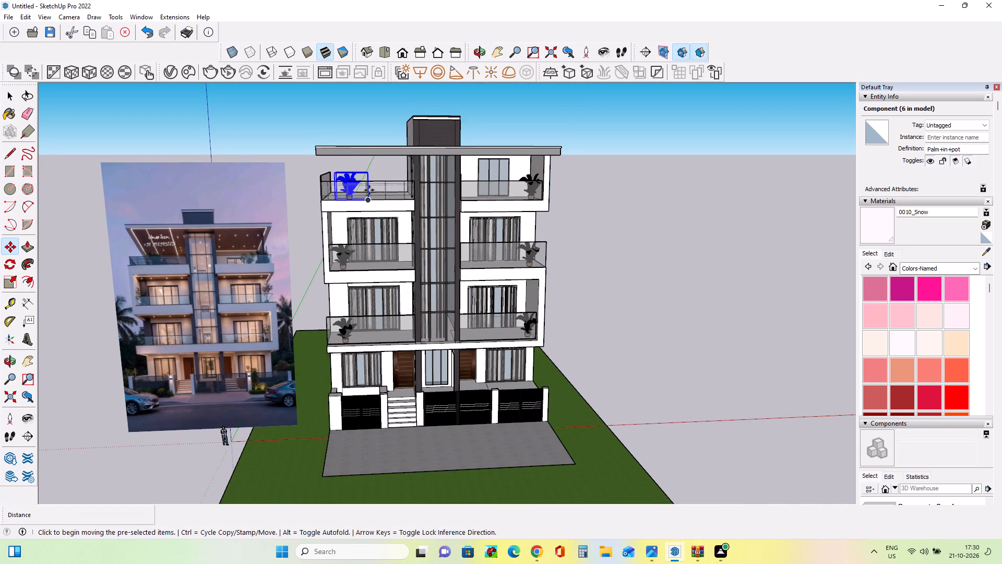
pyautogui.click(369, 198)
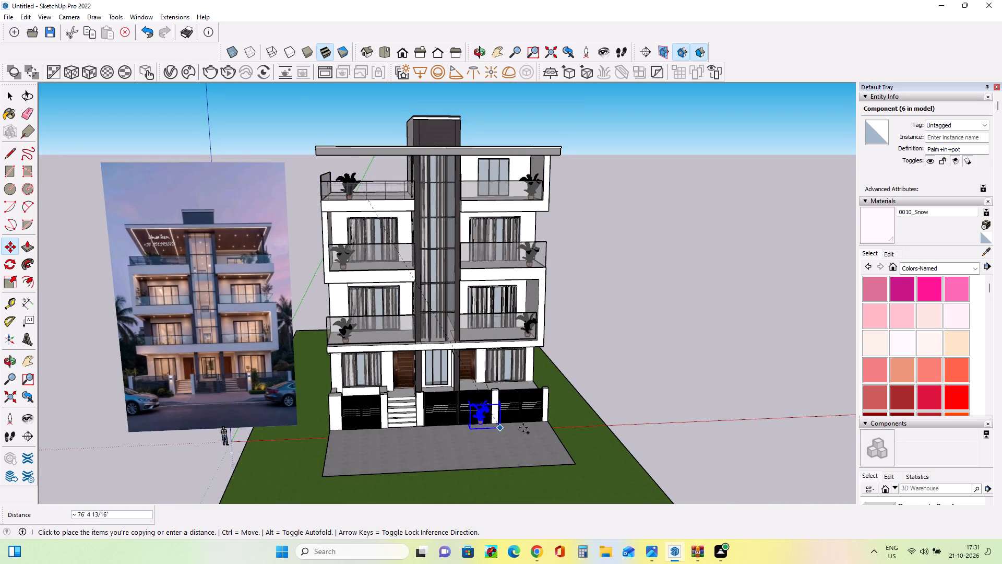
pyautogui.click(529, 434)
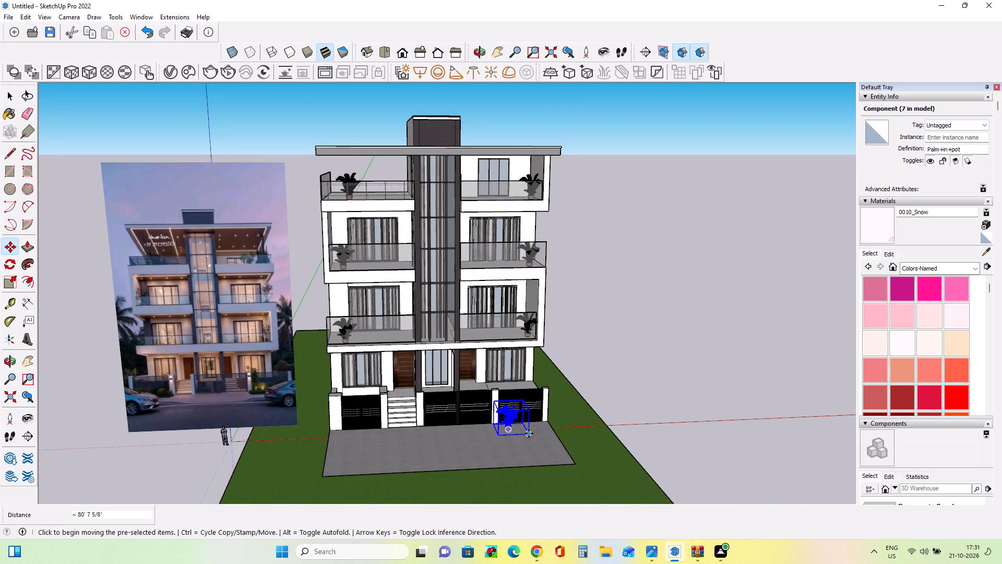
pyautogui.click(529, 433)
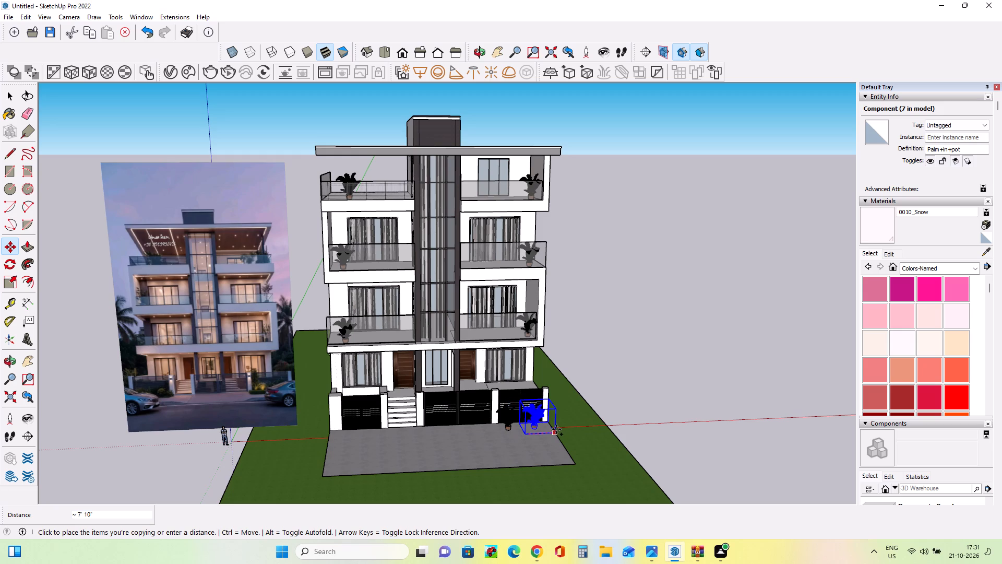
pyautogui.click(556, 429)
pyautogui.moveTo(545, 438); pyautogui.dragTo(549, 361, button='middle')
pyautogui.scroll(2, 525, 416)
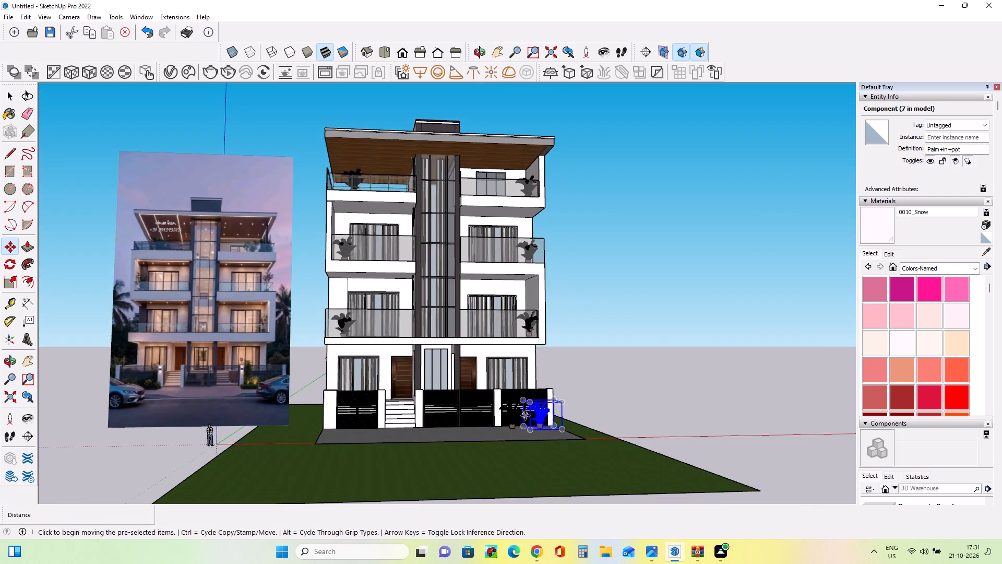
pyautogui.scroll(6, 525, 416)
pyautogui.moveTo(539, 450); pyautogui.dragTo(577, 527, button='middle')
pyautogui.scroll(3, 528, 438)
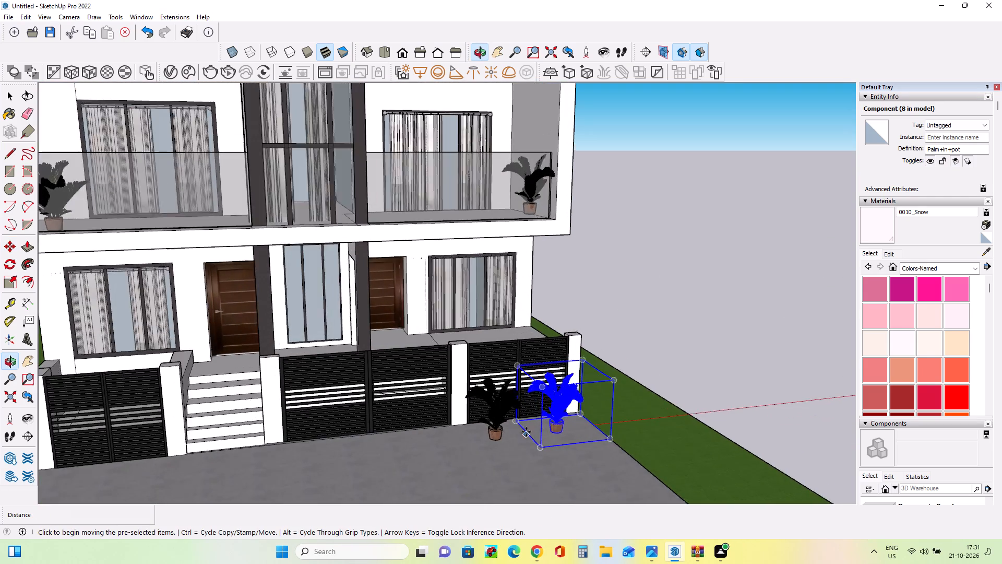
pyautogui.scroll(7, 526, 432)
pyautogui.moveTo(531, 439); pyautogui.dragTo(541, 456, button='middle')
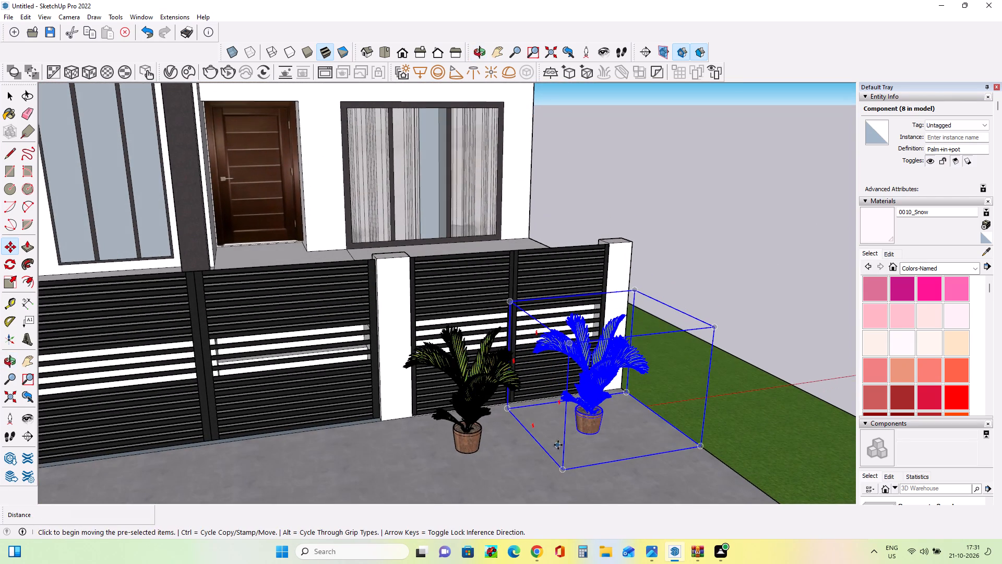
pyautogui.click(11, 96)
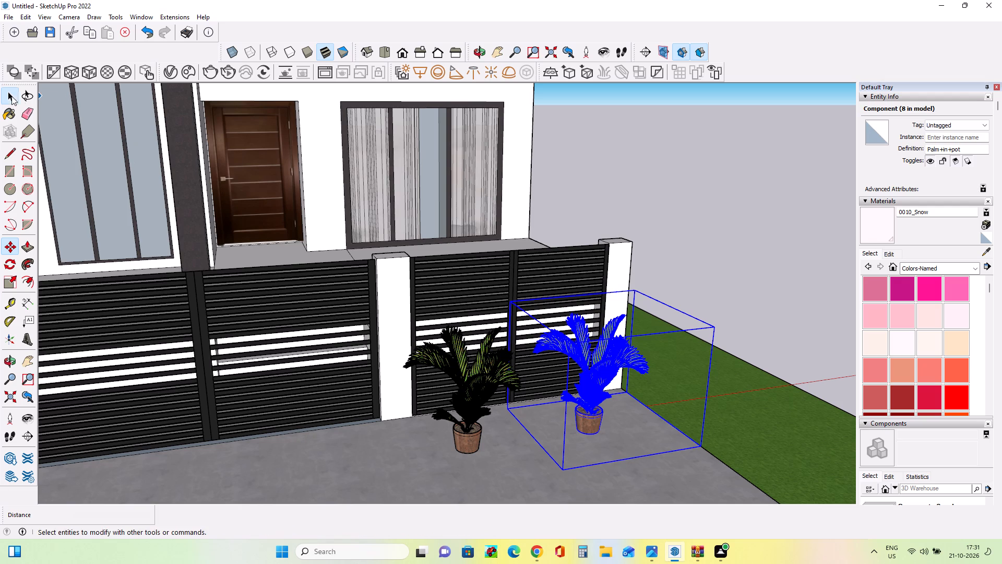
pyautogui.click(674, 187)
# Draw a rectangle of about 96 sq ft on the paving around the two potted palms, starting at the end pillar's base.
pyautogui.moveTo(687, 320); pyautogui.dragTo(575, 279, button='middle')
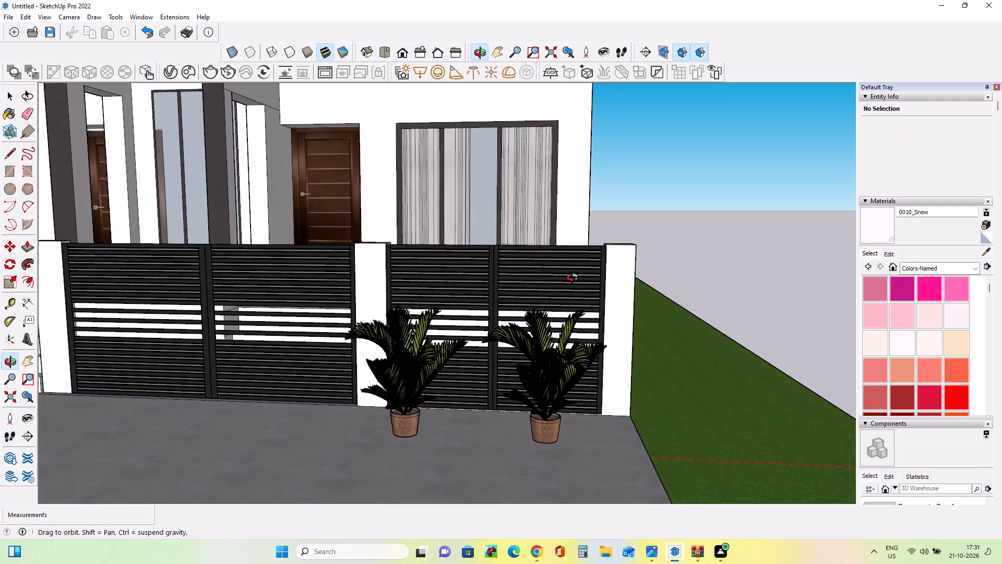
pyautogui.moveTo(575, 279); pyautogui.dragTo(603, 282, button='middle')
pyautogui.click(5, 170)
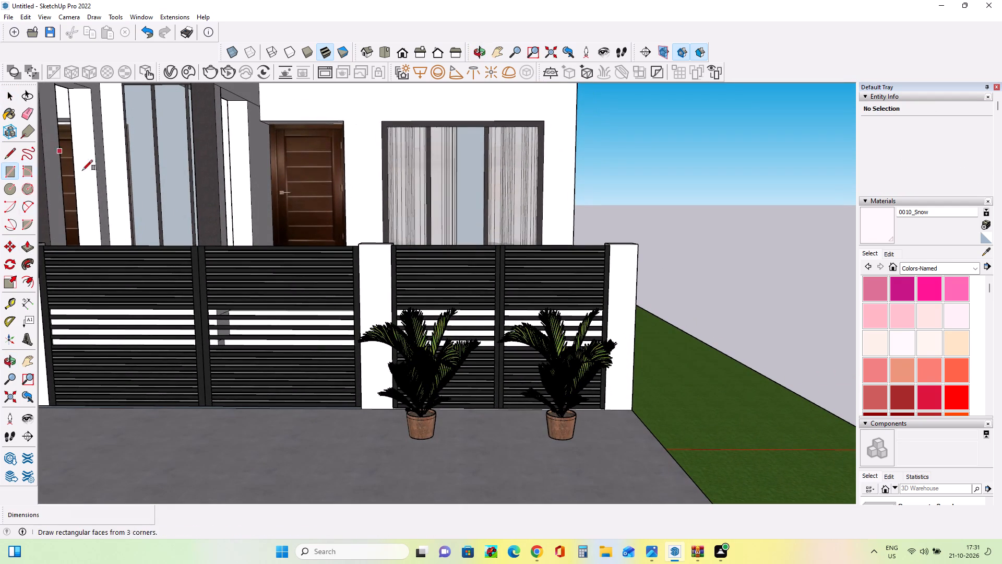
pyautogui.moveTo(543, 397); pyautogui.dragTo(565, 433, button='middle')
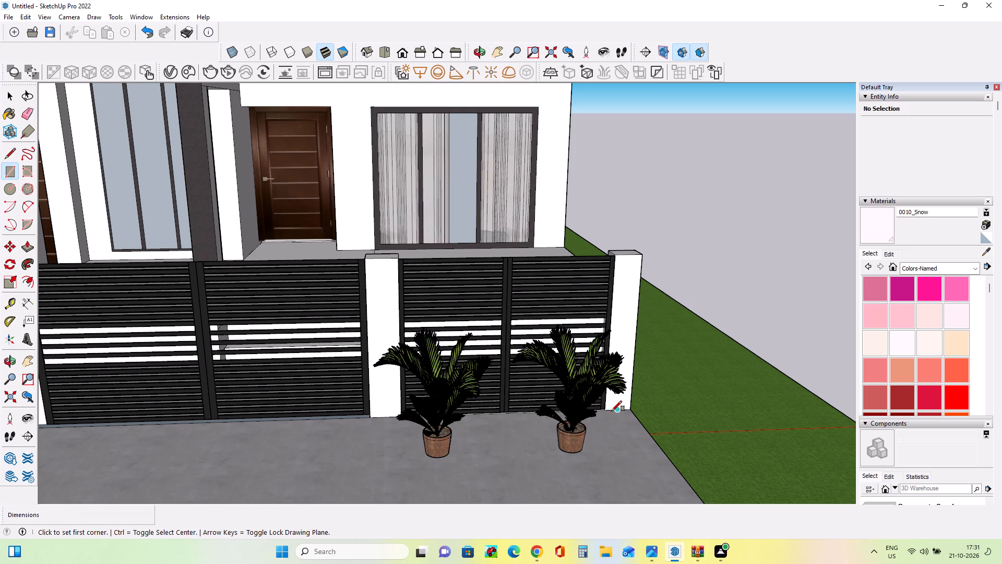
pyautogui.click(614, 409)
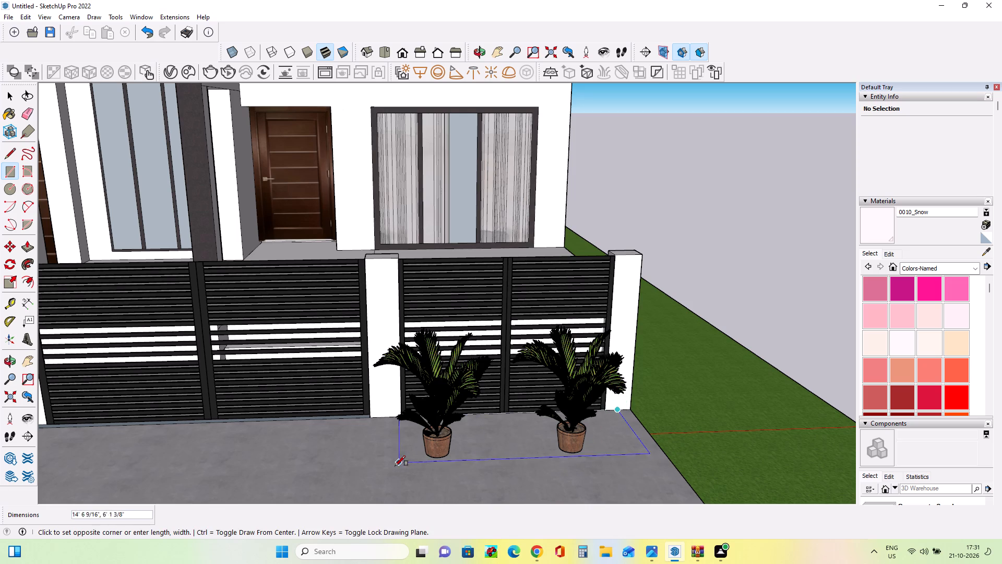
pyautogui.click(392, 468)
# Push/Pull the rectangle around the two palms upward about 1' 4" to form a raised planter block.
pyautogui.moveTo(458, 490); pyautogui.dragTo(462, 502, button='middle')
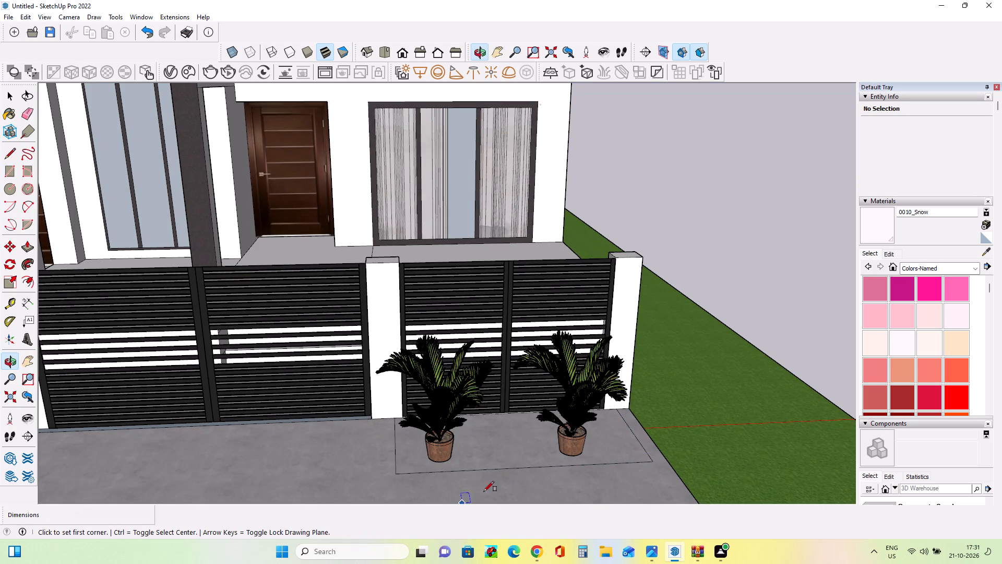
pyautogui.click(30, 243)
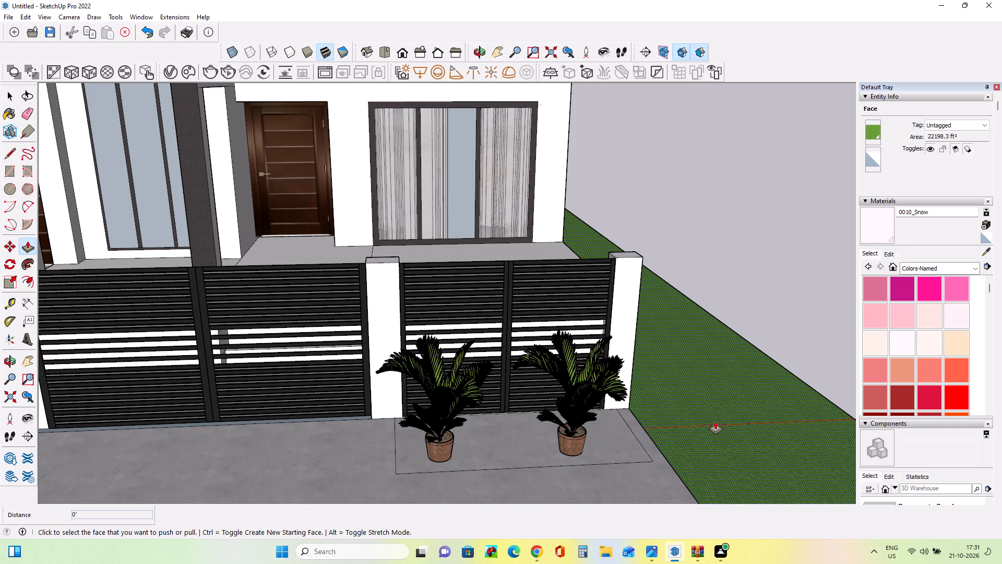
pyautogui.click(625, 435)
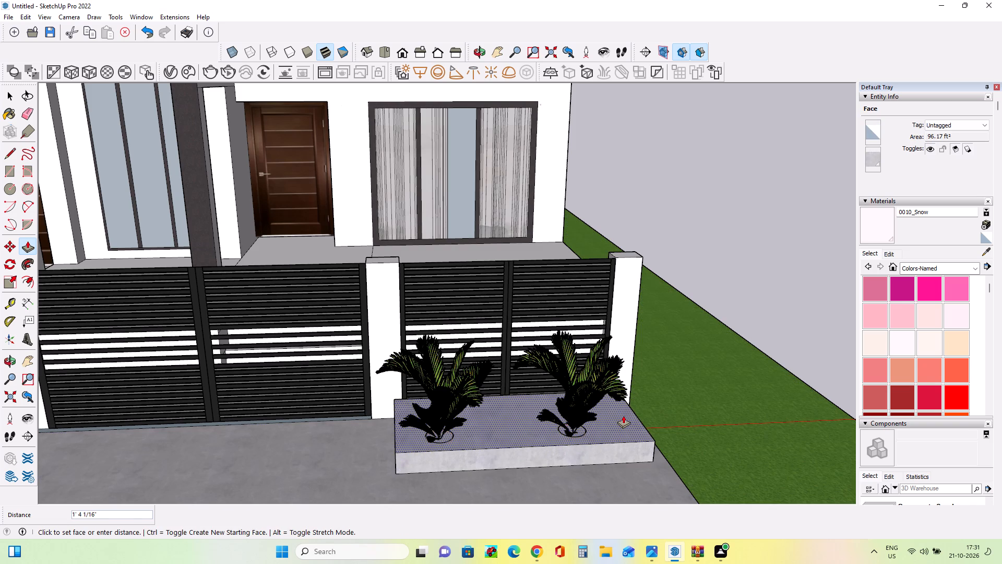
pyautogui.click(623, 415)
# Offset the planter block's top face slightly inward to outline a narrow rim.
pyautogui.moveTo(613, 454); pyautogui.dragTo(578, 447, button='middle')
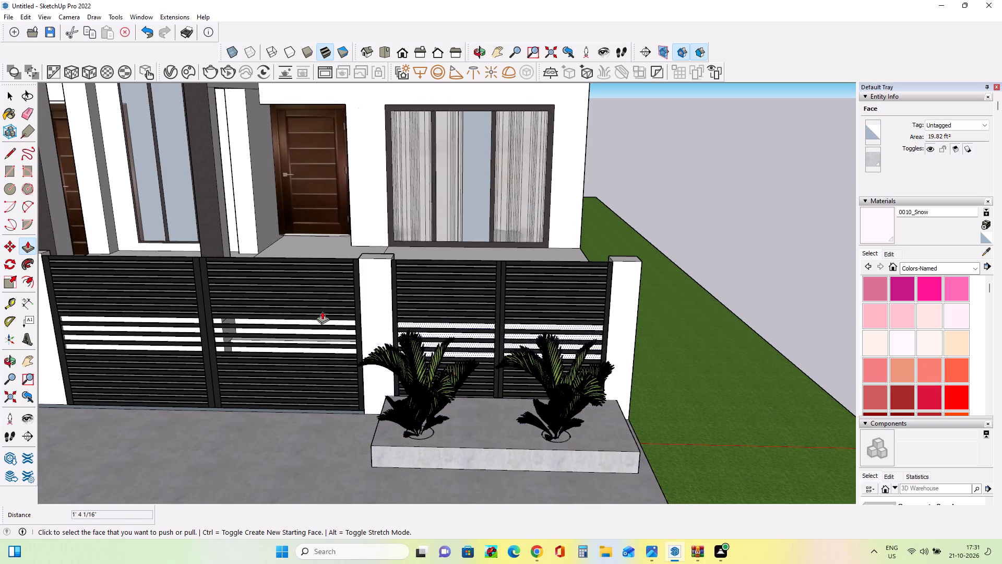
pyautogui.click(29, 280)
pyautogui.click(461, 436)
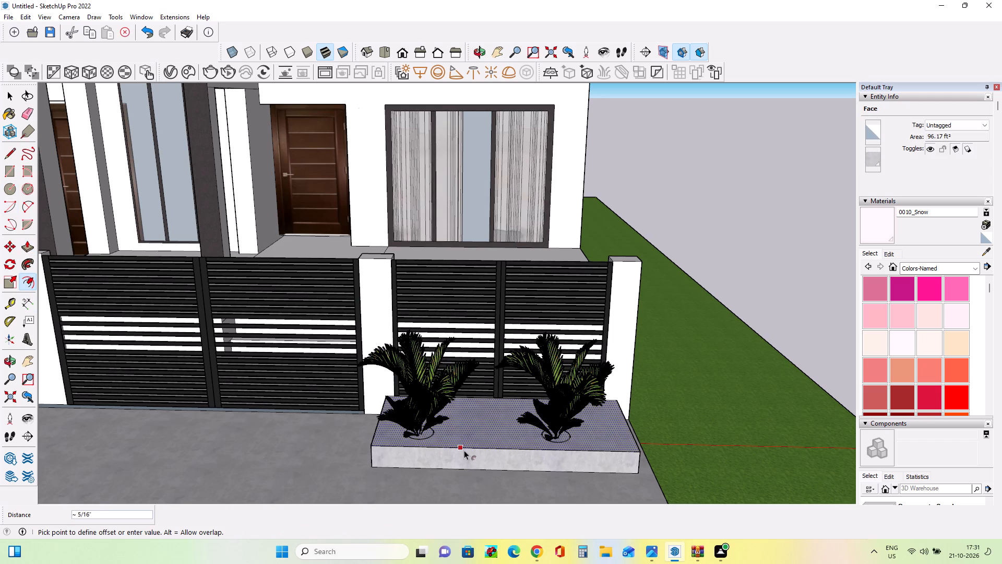
pyautogui.click(469, 445)
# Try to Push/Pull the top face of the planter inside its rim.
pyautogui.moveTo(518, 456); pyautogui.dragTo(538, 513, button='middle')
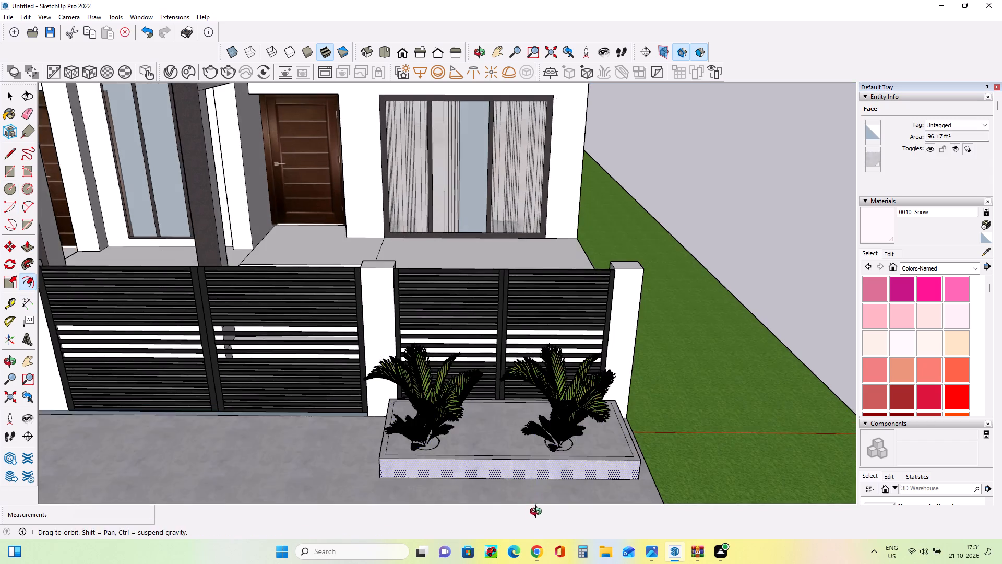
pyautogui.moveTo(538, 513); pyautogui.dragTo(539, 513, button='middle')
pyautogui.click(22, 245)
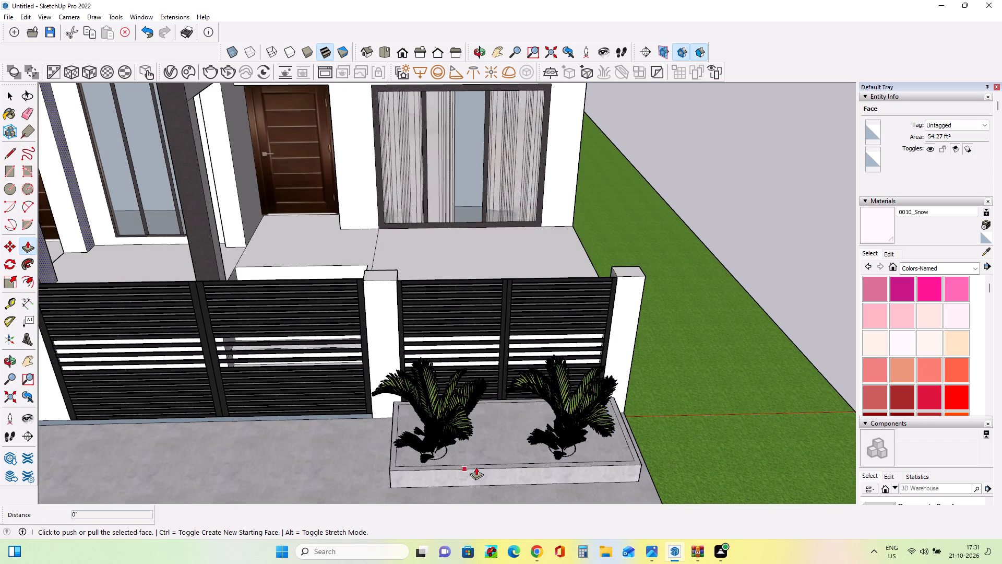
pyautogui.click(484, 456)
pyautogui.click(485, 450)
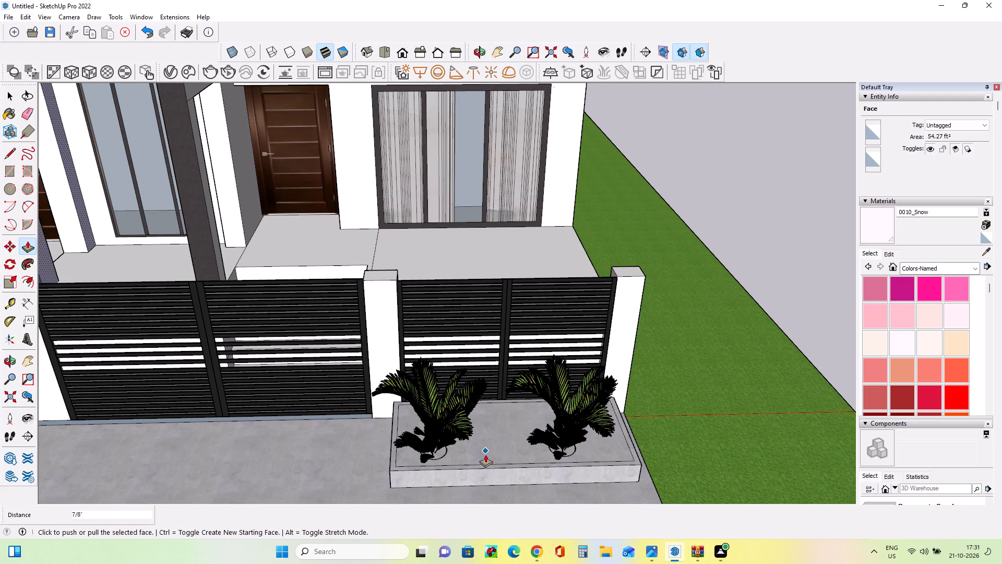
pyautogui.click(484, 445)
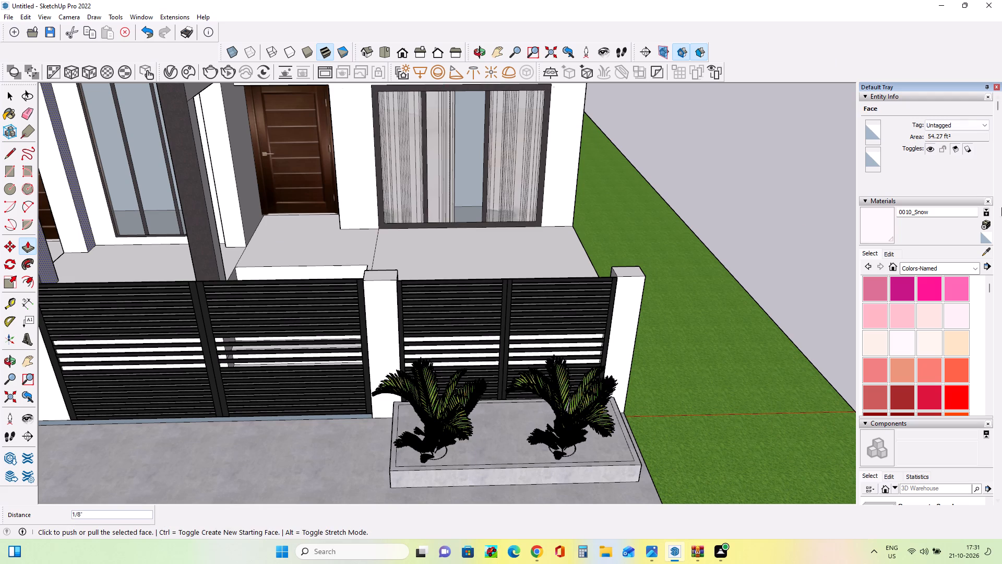
# Compare the whole building, including its balconies, fence and front planter, with the reference image from the front.
pyautogui.click(920, 267)
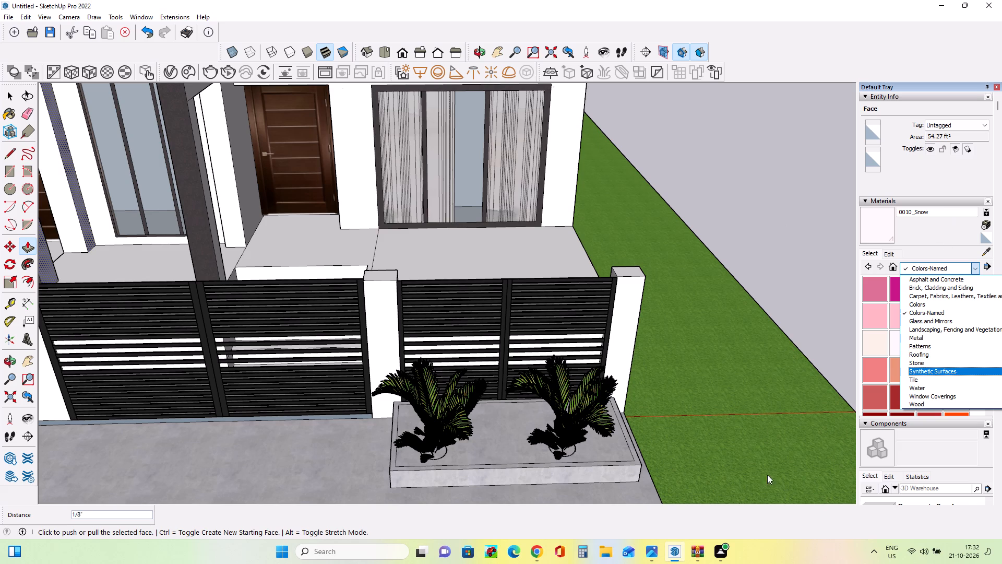
pyautogui.scroll(-9, 686, 301)
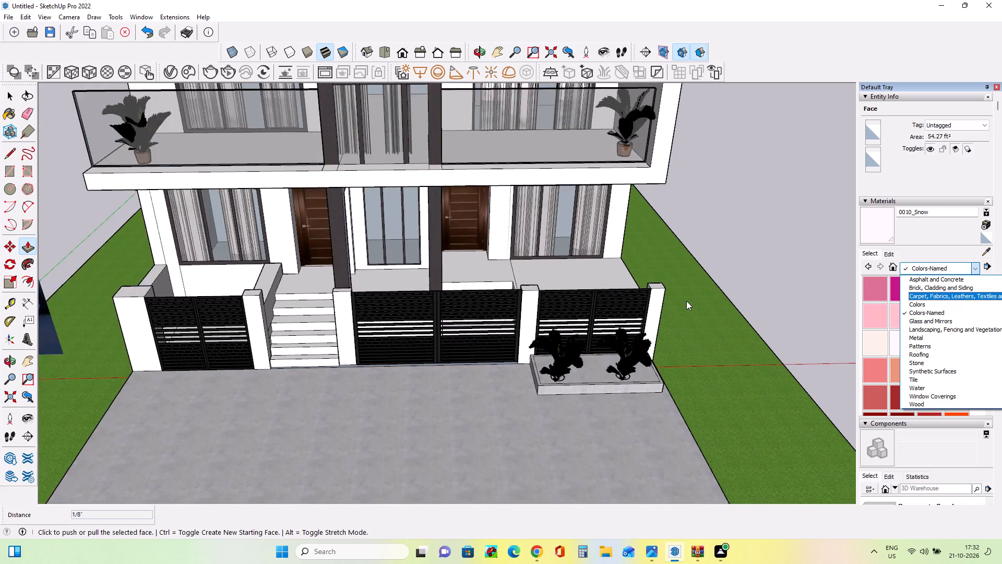
pyautogui.scroll(-6, 686, 301)
pyautogui.moveTo(686, 301); pyautogui.dragTo(681, 296, button='middle')
pyautogui.scroll(-5, 683, 289)
pyautogui.scroll(-4, 665, 335)
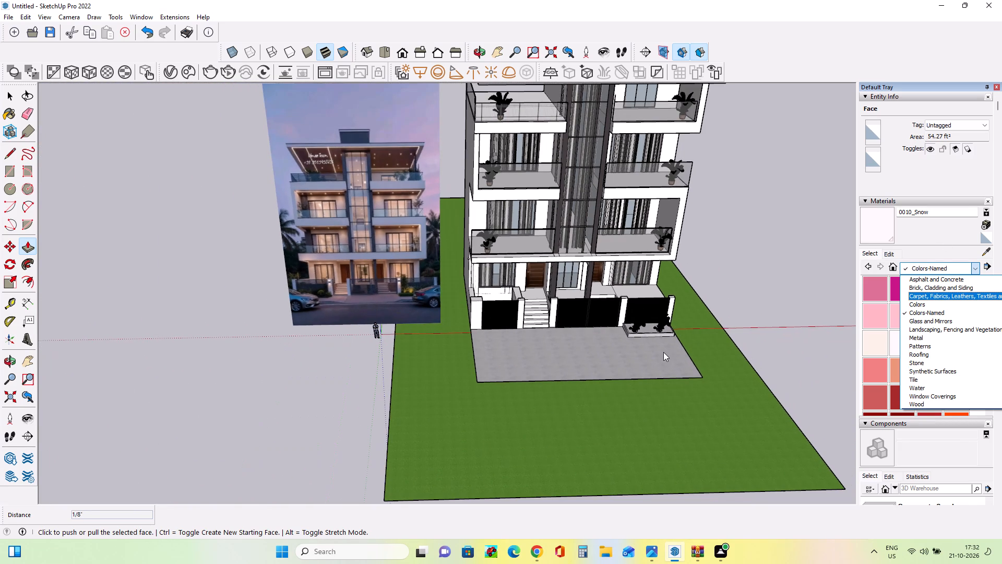
pyautogui.moveTo(663, 352); pyautogui.dragTo(599, 266, button='middle')
pyautogui.moveTo(607, 346); pyautogui.dragTo(601, 320, button='middle')
pyautogui.scroll(-3, 601, 371)
pyautogui.moveTo(615, 392); pyautogui.dragTo(584, 306, button='middle')
pyautogui.moveTo(630, 385); pyautogui.dragTo(605, 363, button='middle')
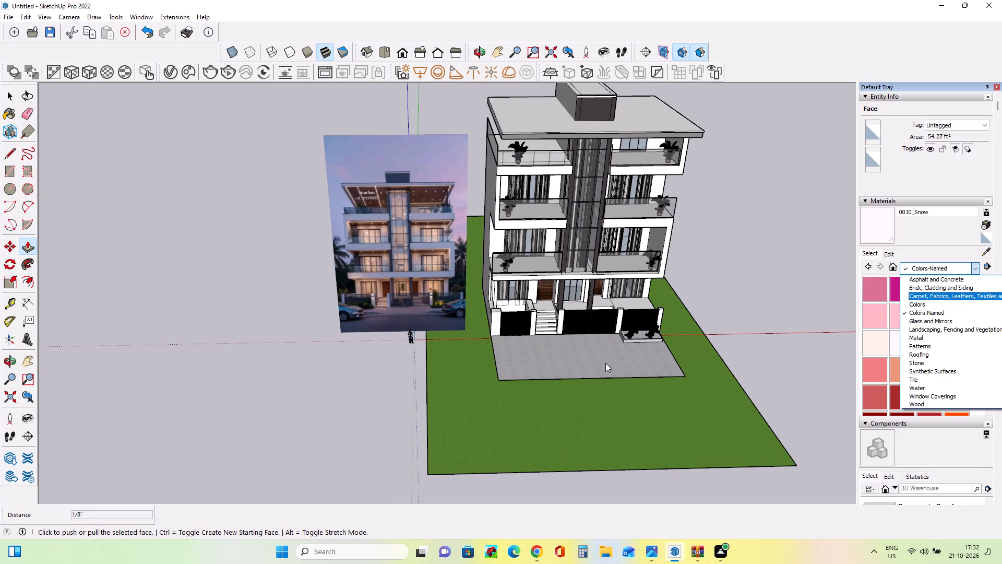
pyautogui.moveTo(605, 363); pyautogui.dragTo(587, 326, button='middle')
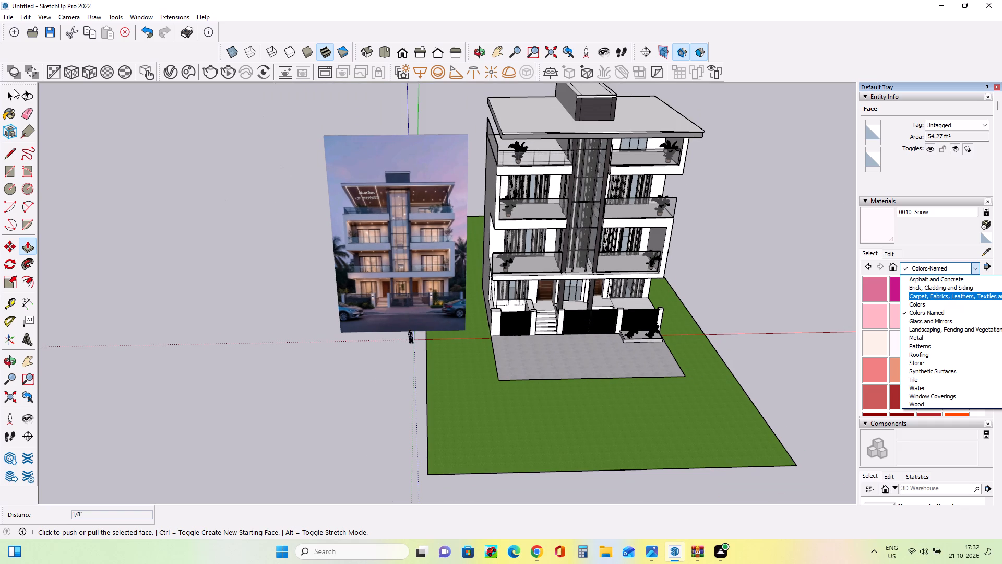
pyautogui.click(12, 93)
pyautogui.click(120, 208)
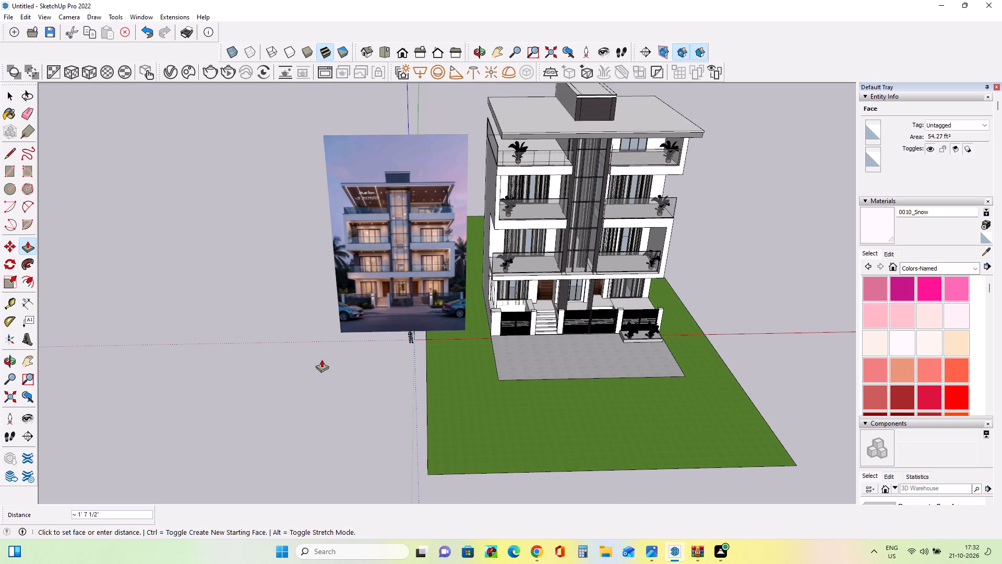
pyautogui.moveTo(422, 369); pyautogui.dragTo(355, 302, button='middle')
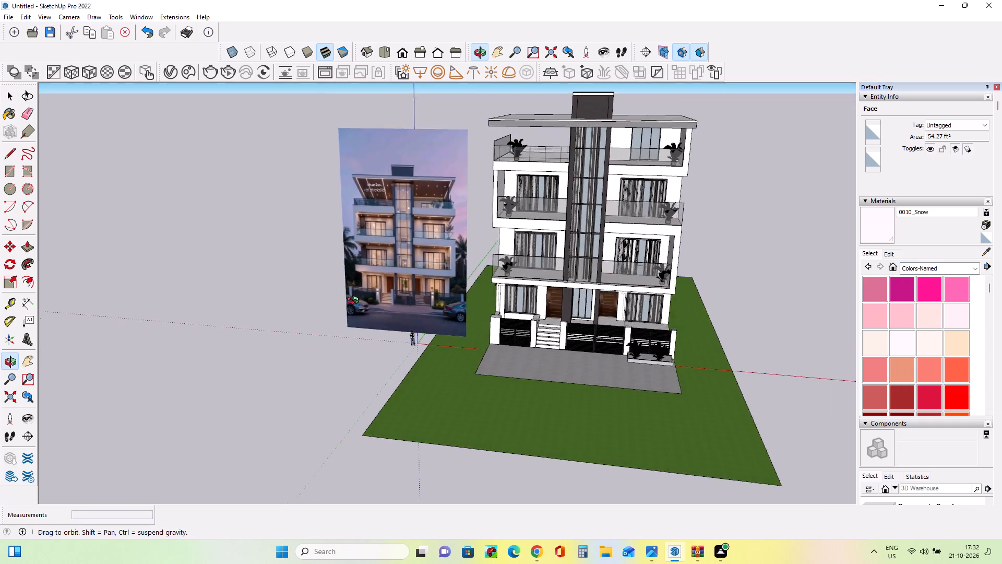
pyautogui.moveTo(355, 302); pyautogui.dragTo(390, 303, button='middle')
pyautogui.moveTo(581, 166); pyautogui.dragTo(516, 209, button='middle')
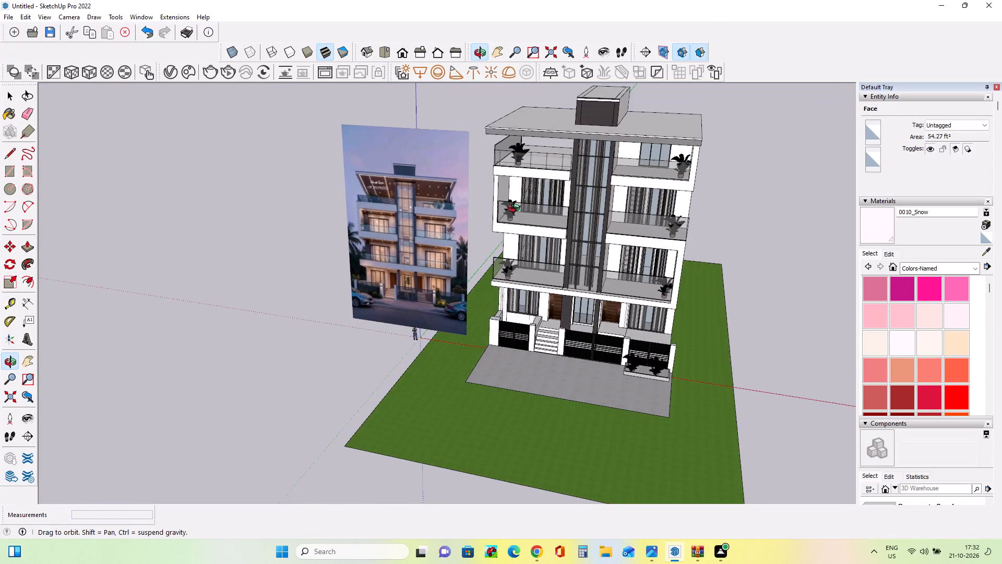
pyautogui.moveTo(516, 209); pyautogui.dragTo(566, 181, button='middle')
pyautogui.scroll(2, 684, 208)
pyautogui.moveTo(472, 308); pyautogui.dragTo(539, 306, button='middle')
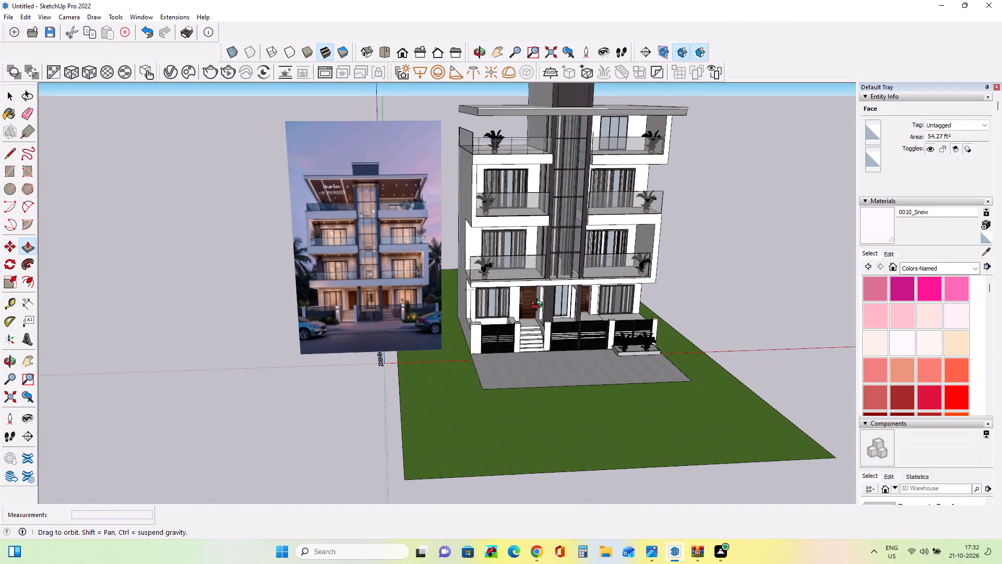
pyautogui.moveTo(539, 306); pyautogui.dragTo(539, 305, button='middle')
pyautogui.scroll(2, 546, 263)
pyautogui.click(34, 358)
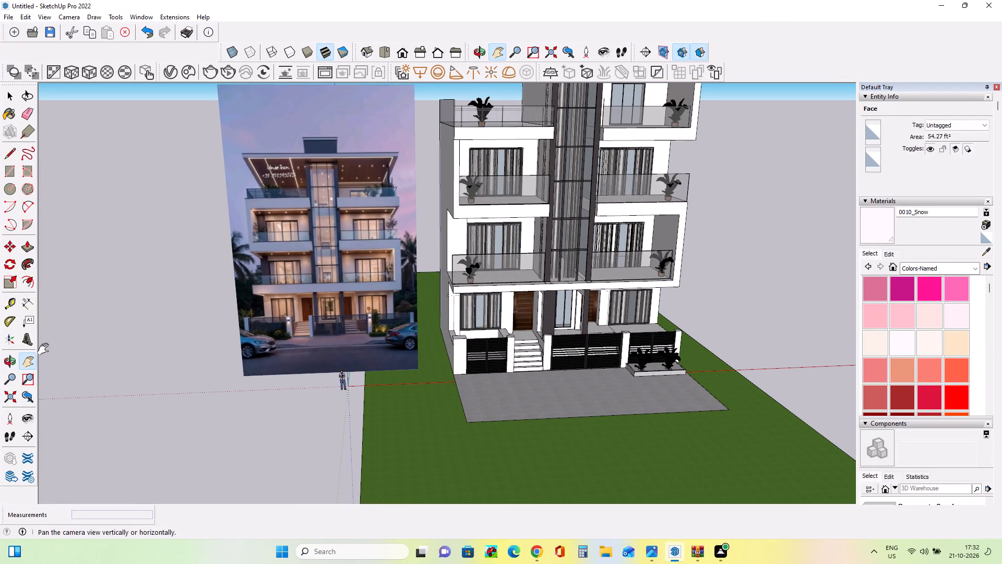
pyautogui.moveTo(272, 330); pyautogui.dragTo(186, 377)
pyautogui.moveTo(404, 386); pyautogui.dragTo(379, 384, button='middle')
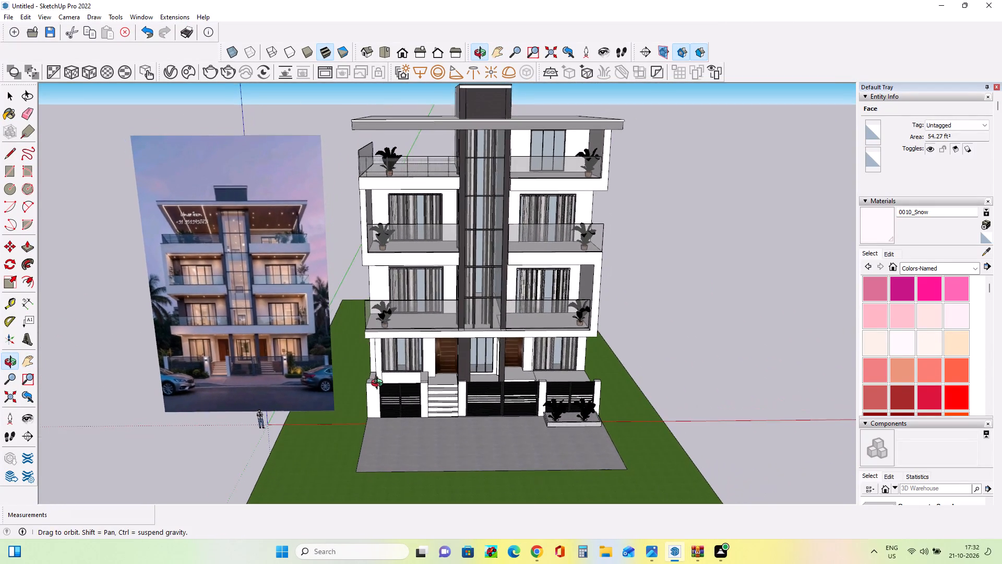
pyautogui.moveTo(379, 384); pyautogui.dragTo(377, 380, button='middle')
pyautogui.scroll(1, 377, 379)
pyautogui.moveTo(390, 379); pyautogui.dragTo(390, 395)
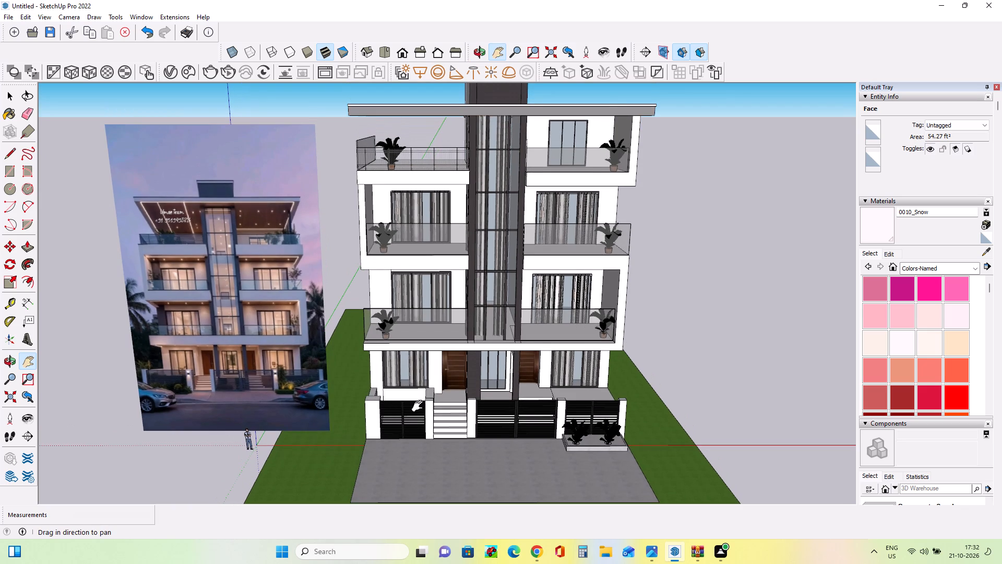
pyautogui.scroll(-1, 420, 406)
pyautogui.moveTo(421, 409); pyautogui.dragTo(421, 383, button='middle')
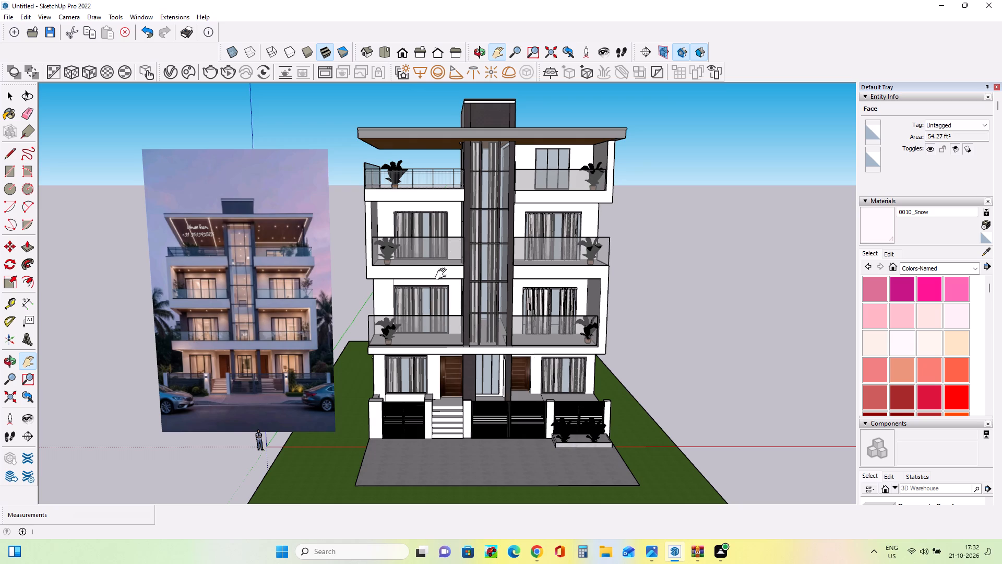
pyautogui.moveTo(434, 290); pyautogui.dragTo(434, 280, button='middle')
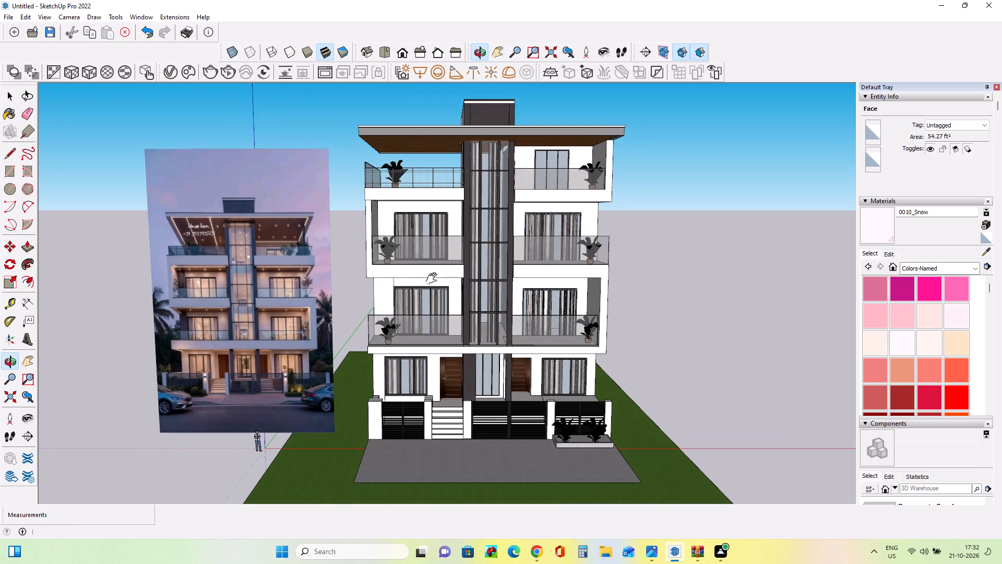
pyautogui.scroll(1, 434, 279)
pyautogui.moveTo(453, 326); pyautogui.dragTo(456, 307)
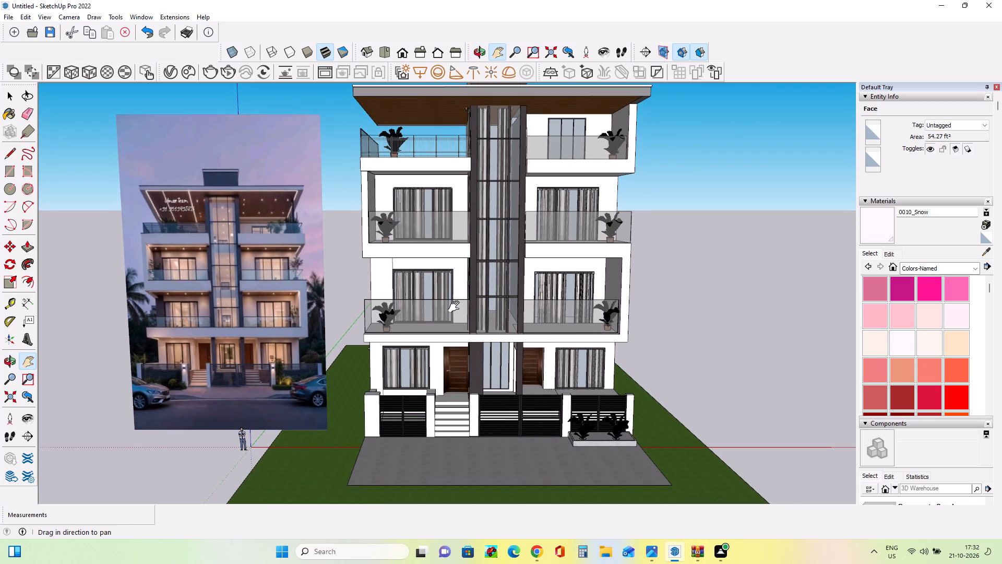
pyautogui.moveTo(456, 307); pyautogui.dragTo(456, 314)
pyautogui.scroll(-1, 455, 316)
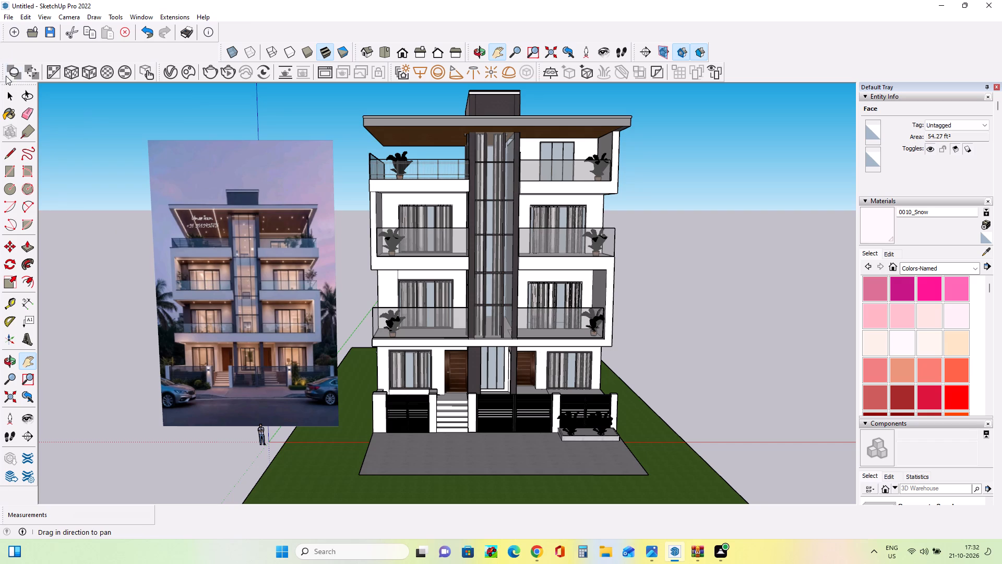
# Delete the reference image standing beside the building.
pyautogui.click(5, 94)
pyautogui.click(231, 268)
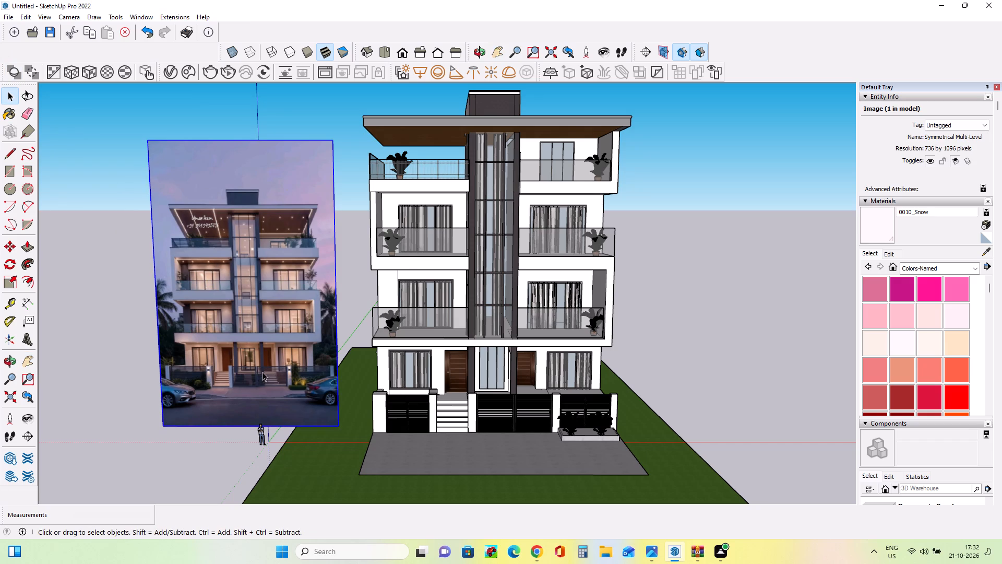
pyautogui.click(28, 110)
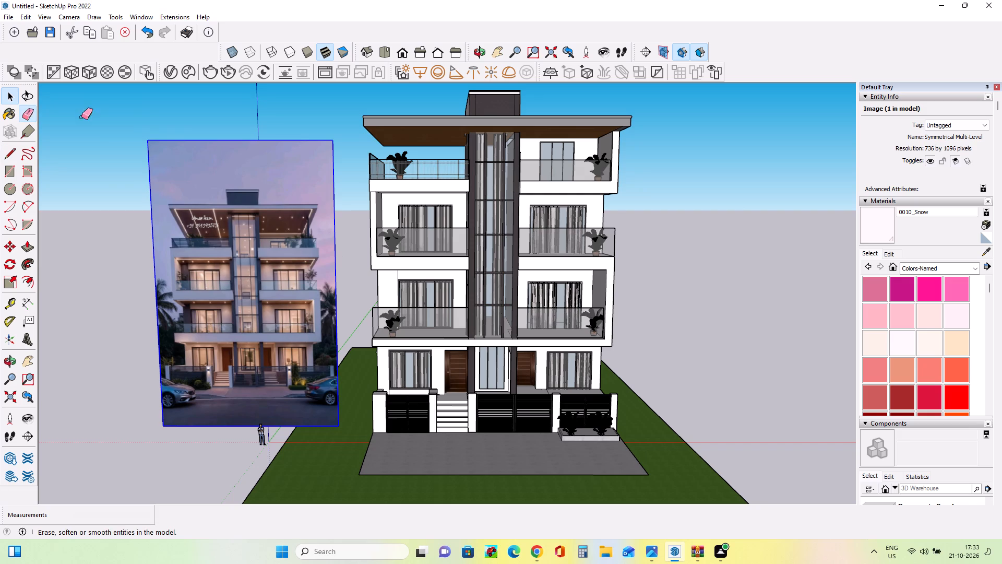
pyautogui.click(398, 277)
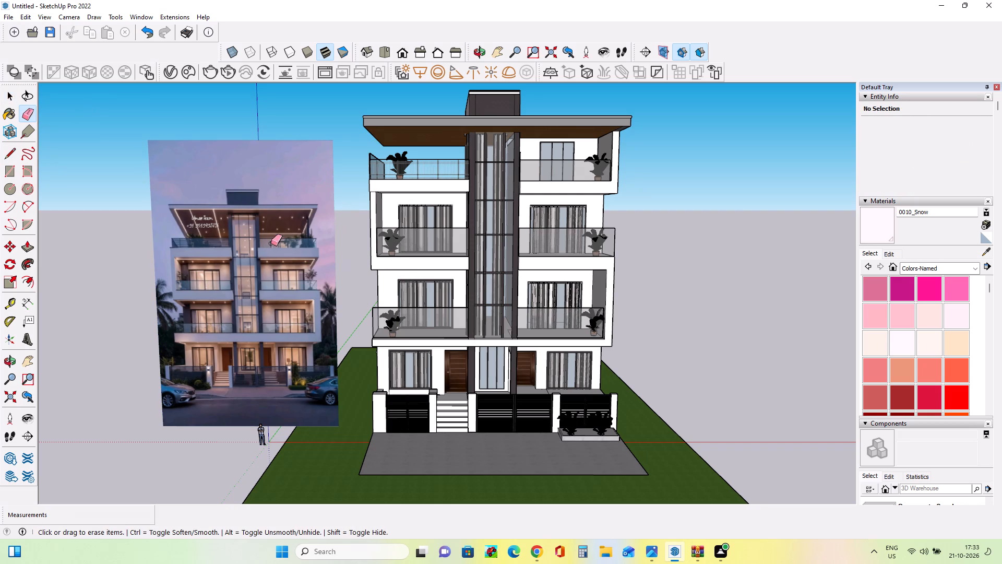
pyautogui.click(14, 95)
pyautogui.click(269, 271)
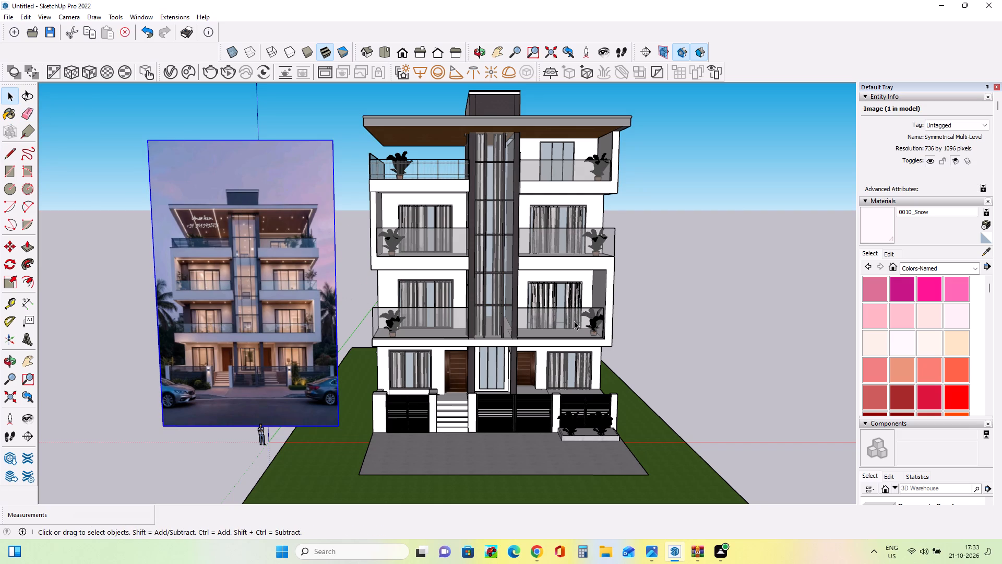
pyautogui.press('Delete')
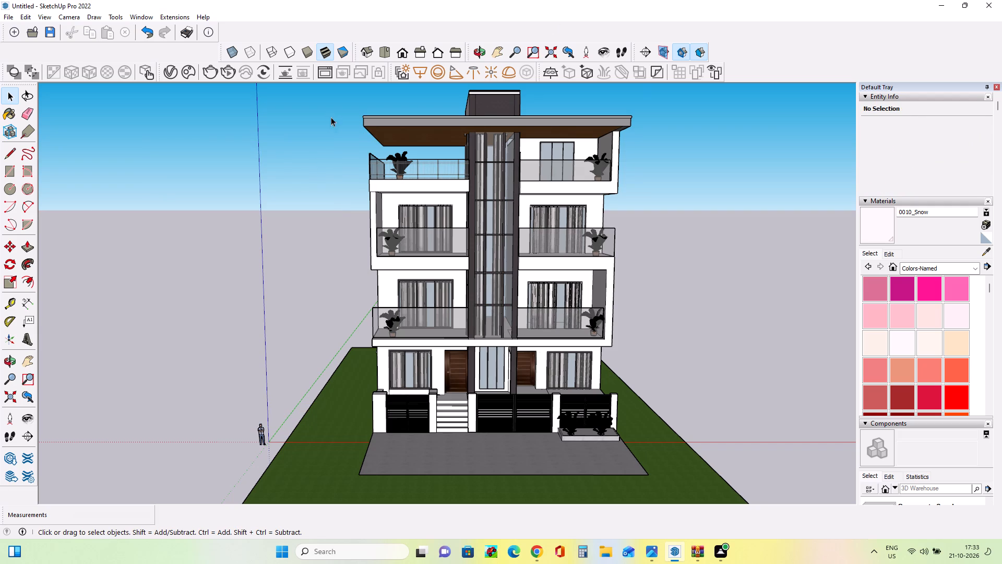
# Enable custom orientation for the V-Ray SunLight, with the horizontal angle at 235.3 and the vertical angle at 35.
pyautogui.click(168, 75)
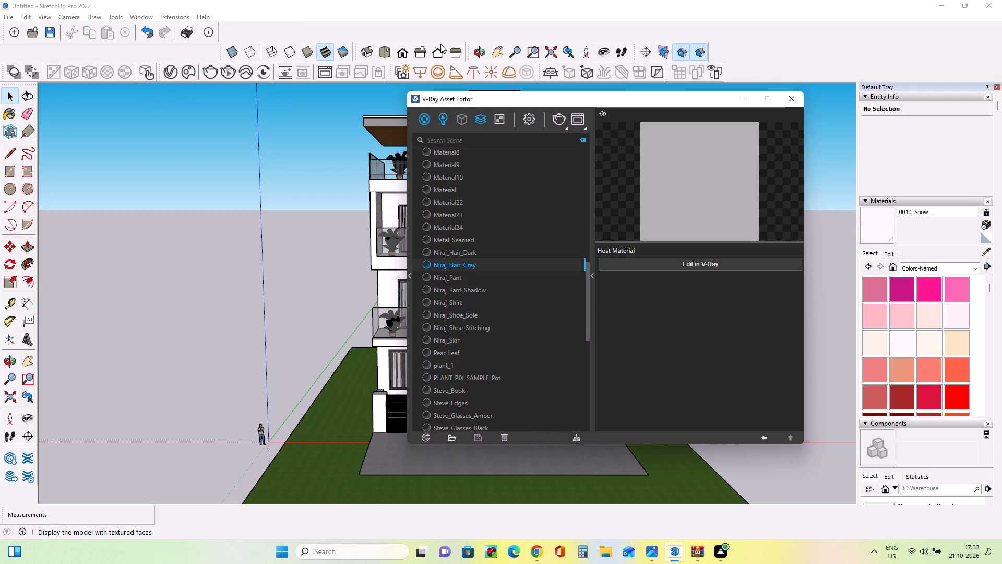
pyautogui.click(440, 124)
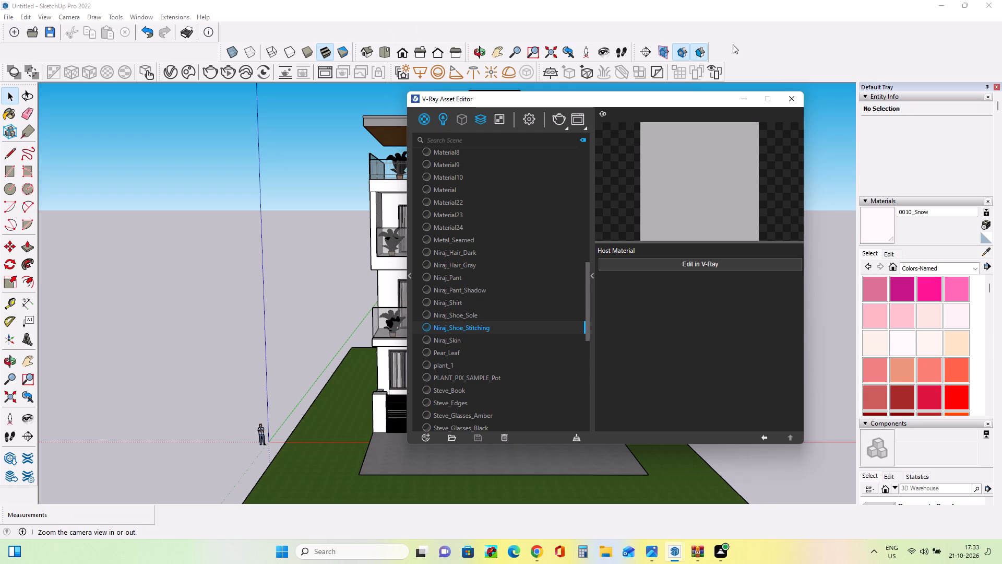
pyautogui.click(444, 120)
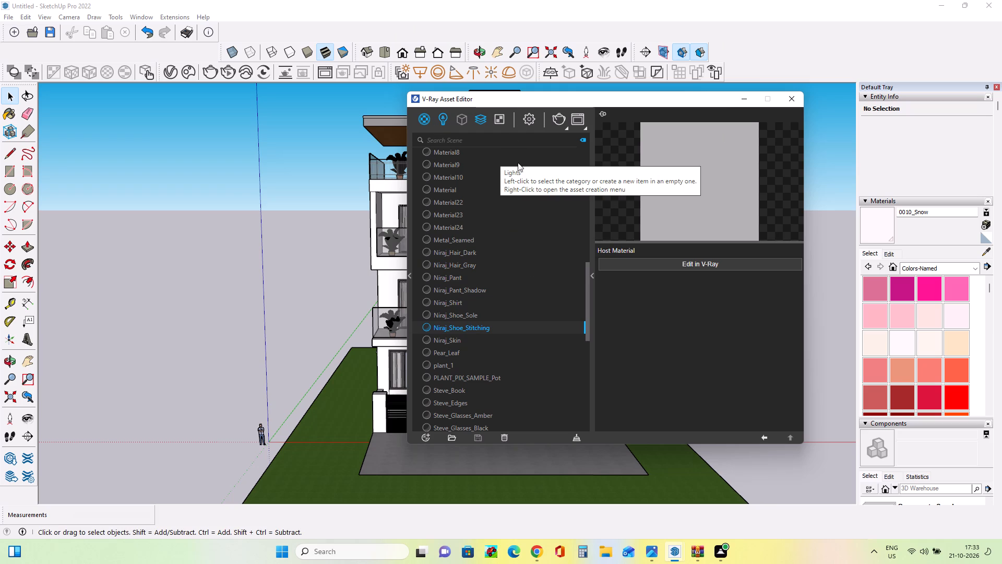
pyautogui.click(443, 122)
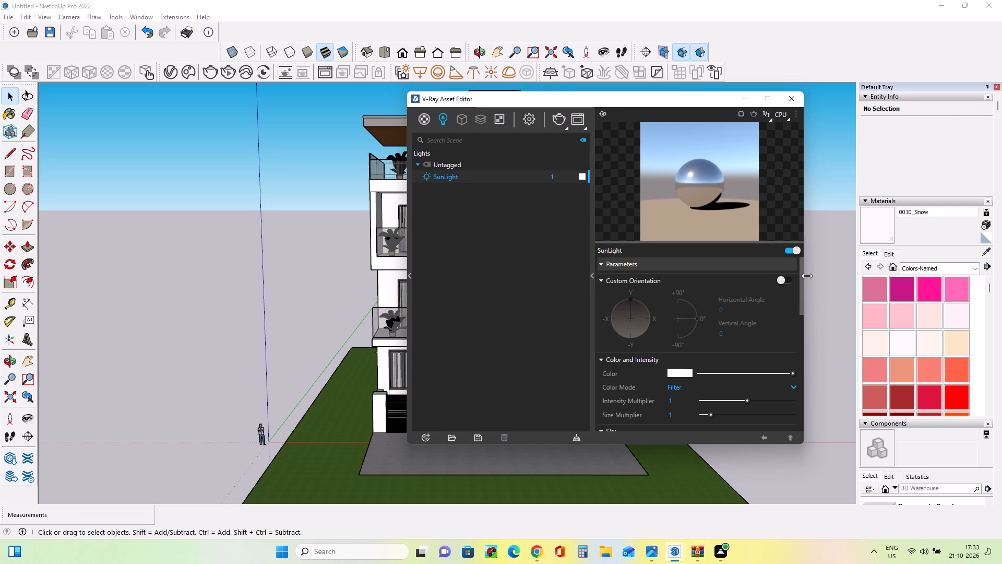
pyautogui.click(788, 283)
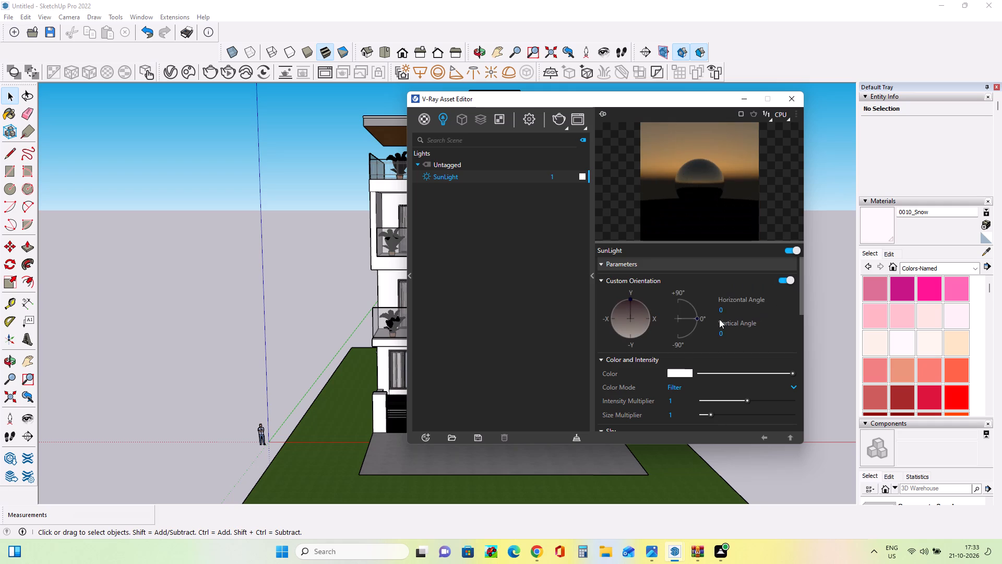
pyautogui.moveTo(699, 321); pyautogui.dragTo(692, 304)
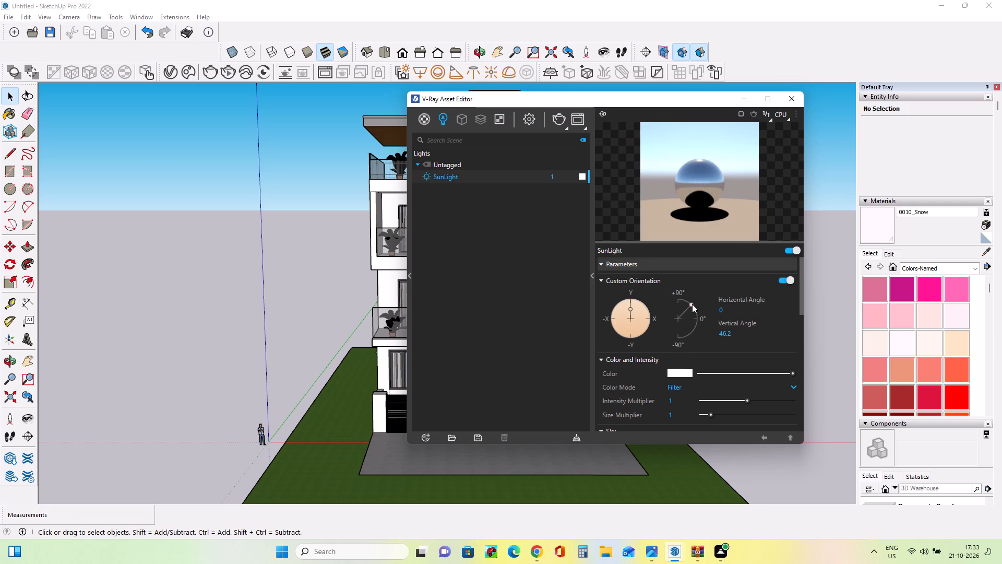
pyautogui.moveTo(692, 304); pyautogui.dragTo(694, 308)
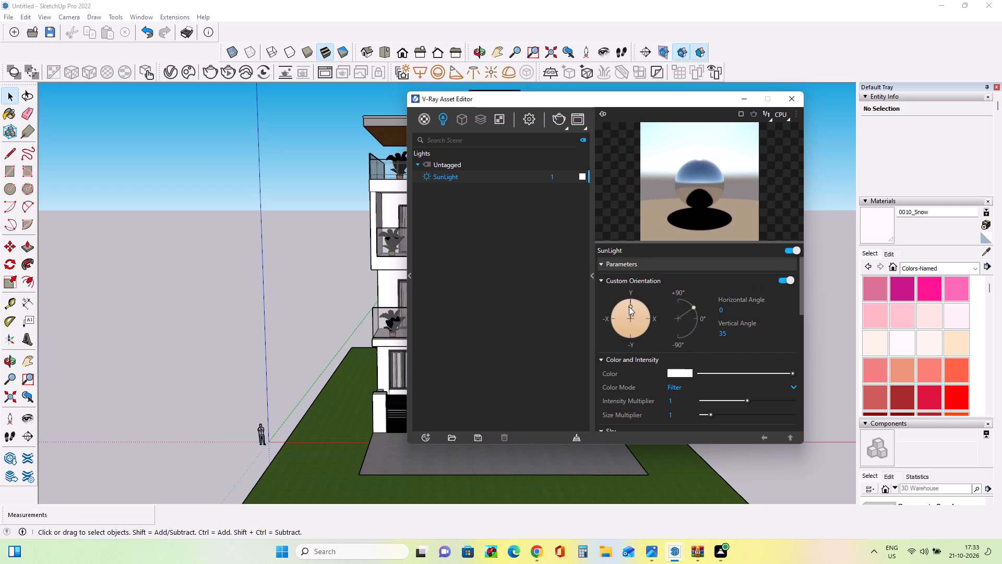
pyautogui.moveTo(631, 303); pyautogui.dragTo(617, 332)
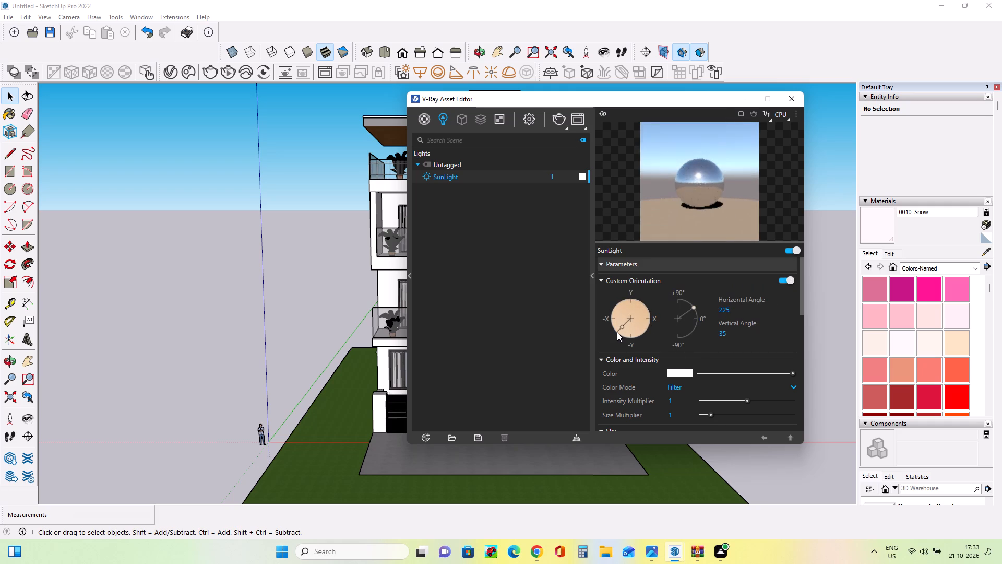
pyautogui.moveTo(617, 332); pyautogui.dragTo(615, 329)
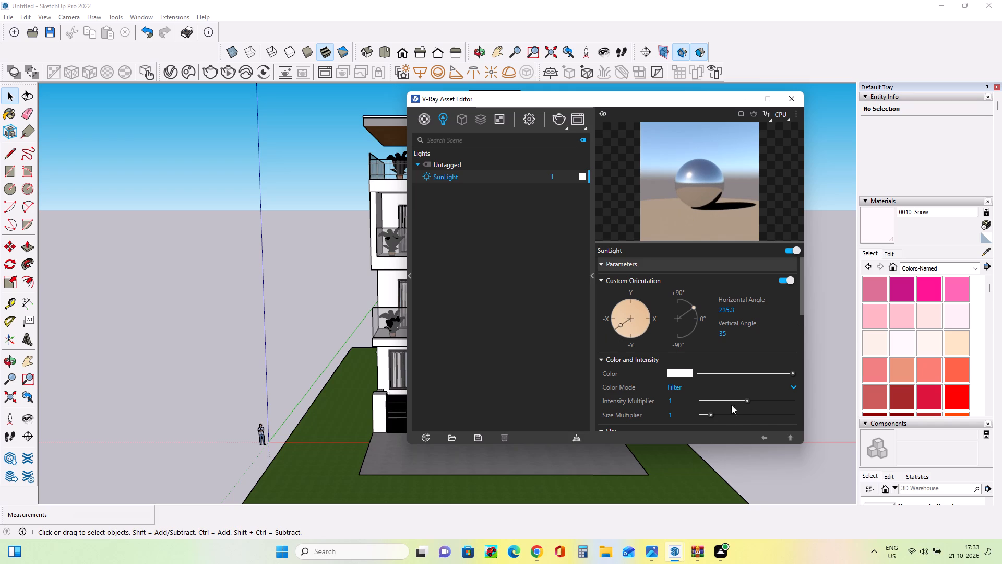
# Set the SunLight's intensity multiplier to 1 and its size multiplier to 5.
pyautogui.moveTo(745, 403); pyautogui.dragTo(817, 396)
pyautogui.click(675, 401)
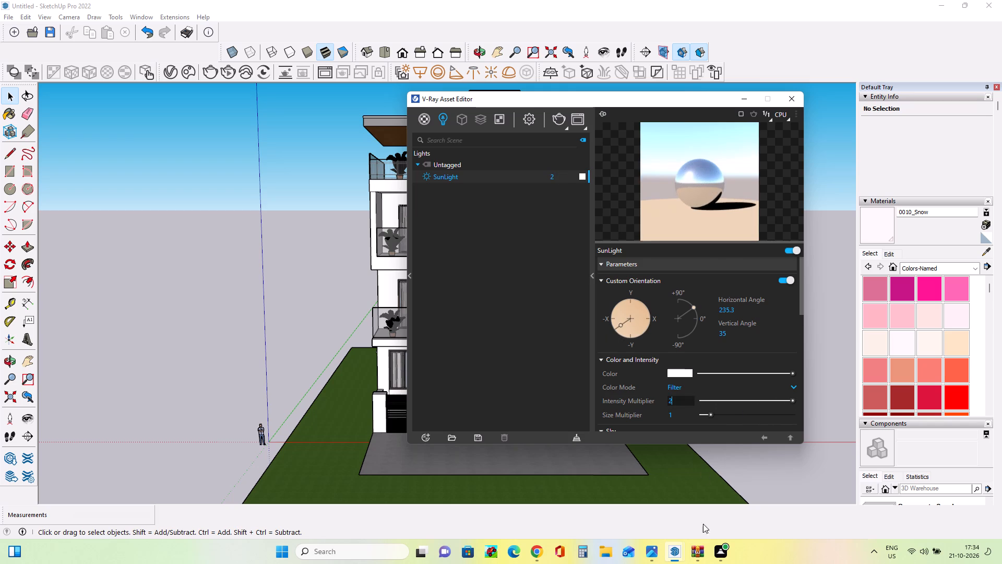
pyautogui.press('BackSpace')
pyautogui.press('1')
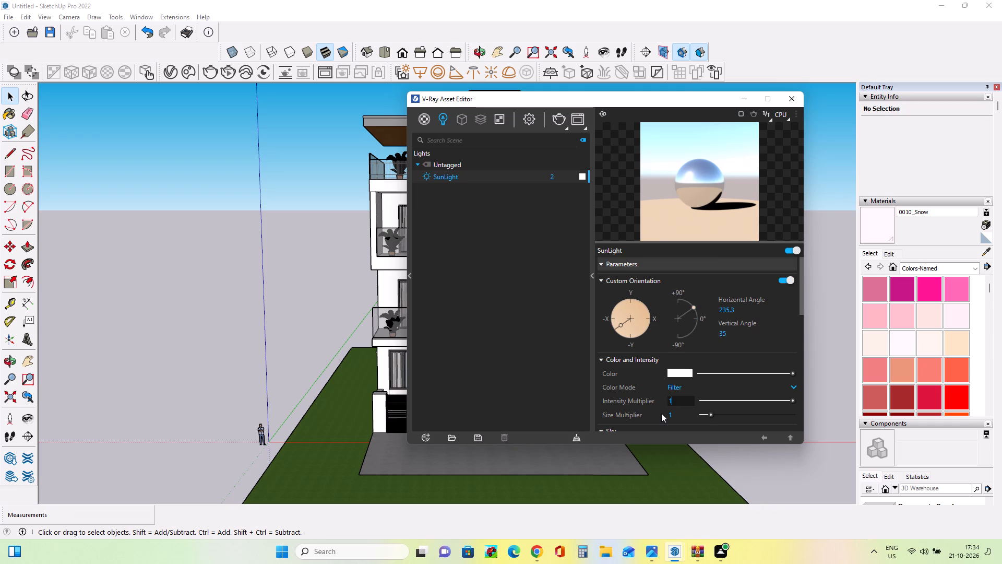
pyautogui.click(685, 413)
pyautogui.press('BackSpace')
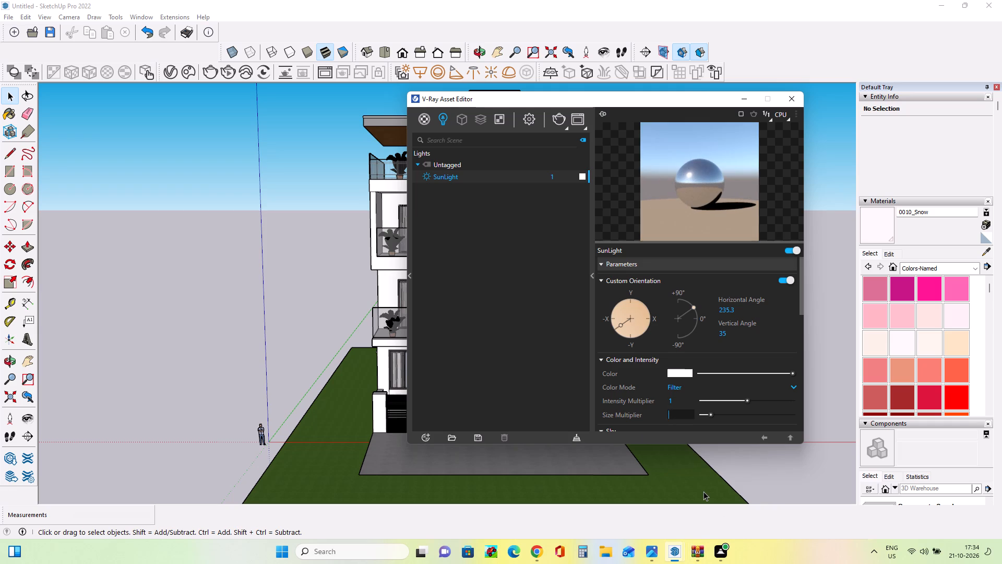
pyautogui.press('5')
pyautogui.click(422, 314)
# Add a Light Mix render element to the V-Ray scene.
pyautogui.click(482, 121)
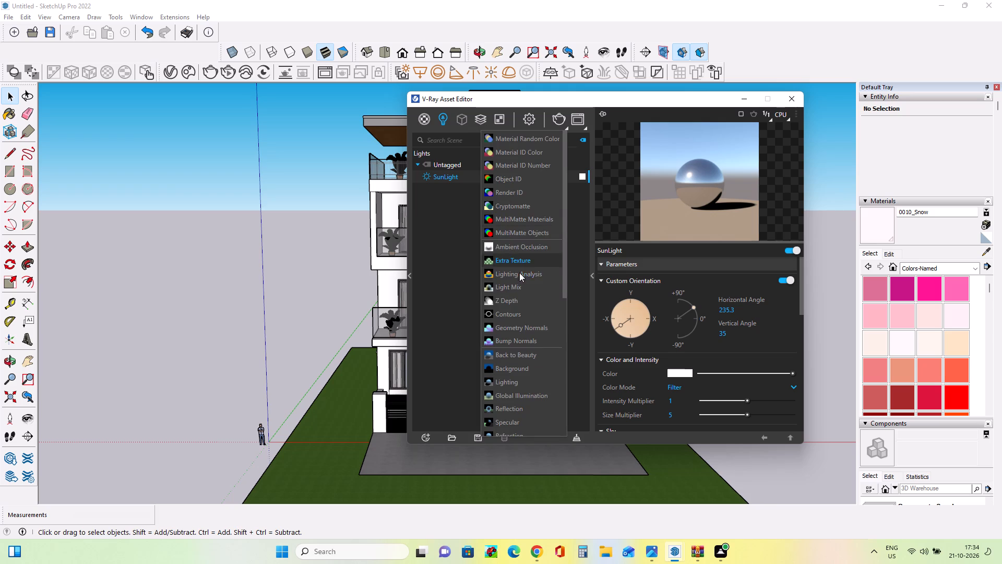
pyautogui.click(519, 291)
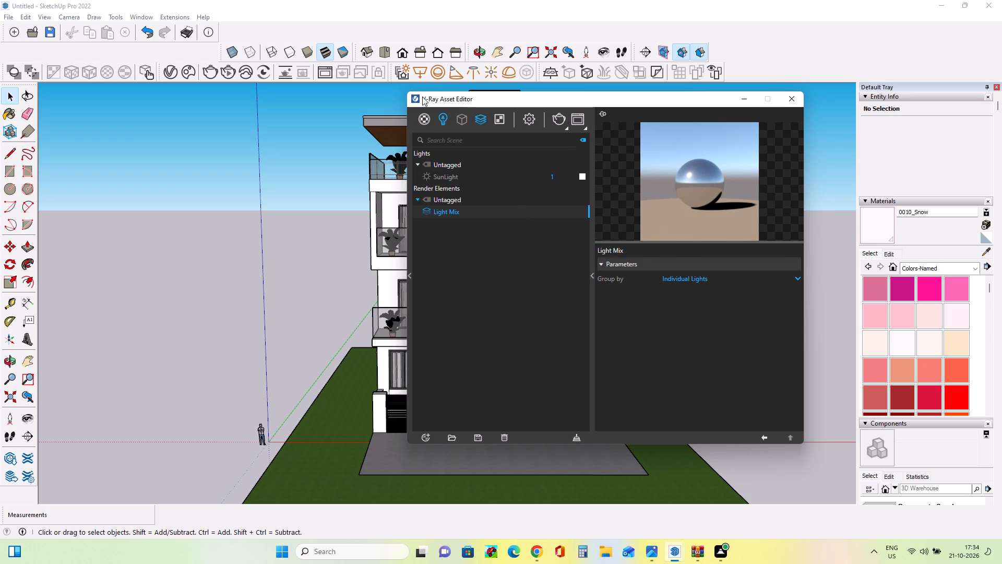
# Render the front view of the building with V-Ray and examine the image up close.
pyautogui.click(554, 119)
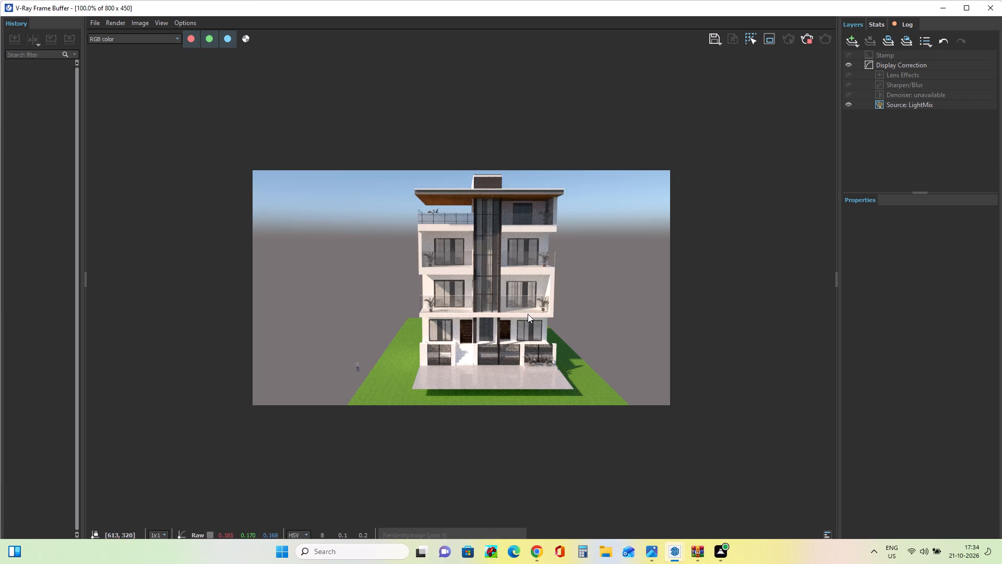
pyautogui.scroll(2, 496, 288)
pyautogui.scroll(-2, 498, 308)
pyautogui.scroll(1, 498, 308)
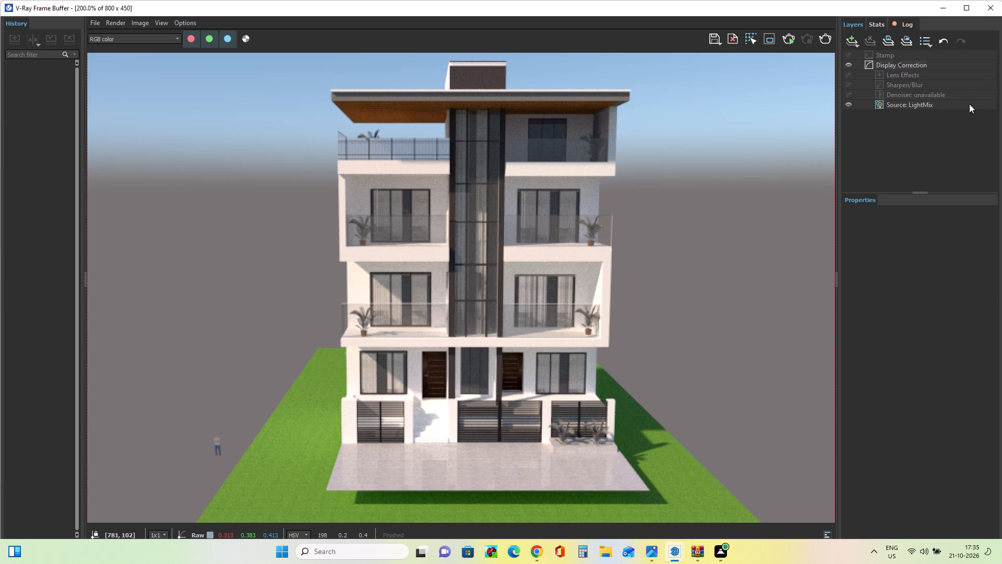
pyautogui.click(939, 6)
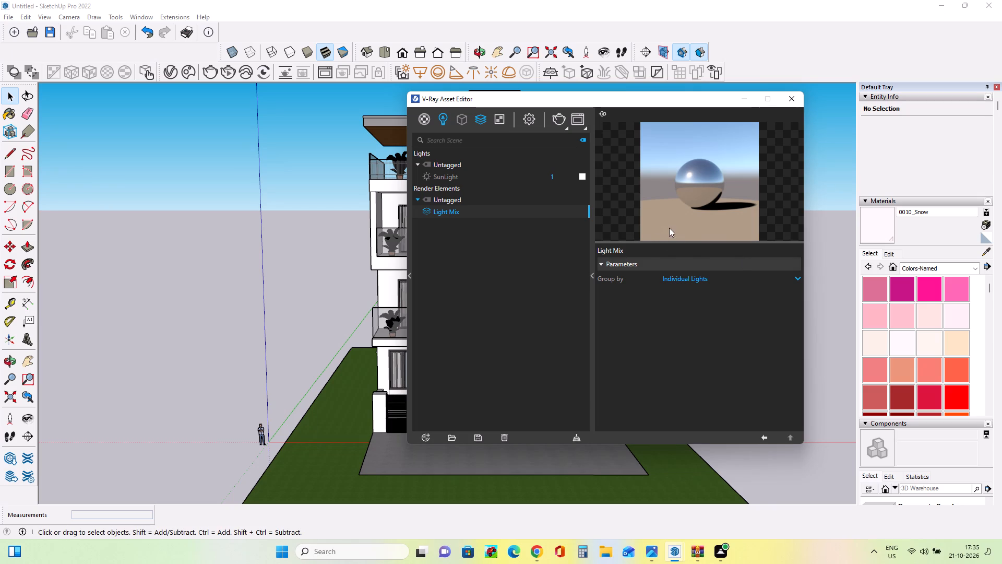
pyautogui.click(790, 102)
# Examine the building and its ground from a low angle at the front corner.
pyautogui.moveTo(538, 466); pyautogui.dragTo(592, 360, button='middle')
pyautogui.moveTo(603, 444); pyautogui.dragTo(624, 367, button='middle')
pyautogui.rightClick(624, 367)
pyautogui.moveTo(624, 396); pyautogui.dragTo(634, 438, button='middle')
pyautogui.click(628, 164)
pyautogui.moveTo(691, 380); pyautogui.dragTo(697, 401, button='middle')
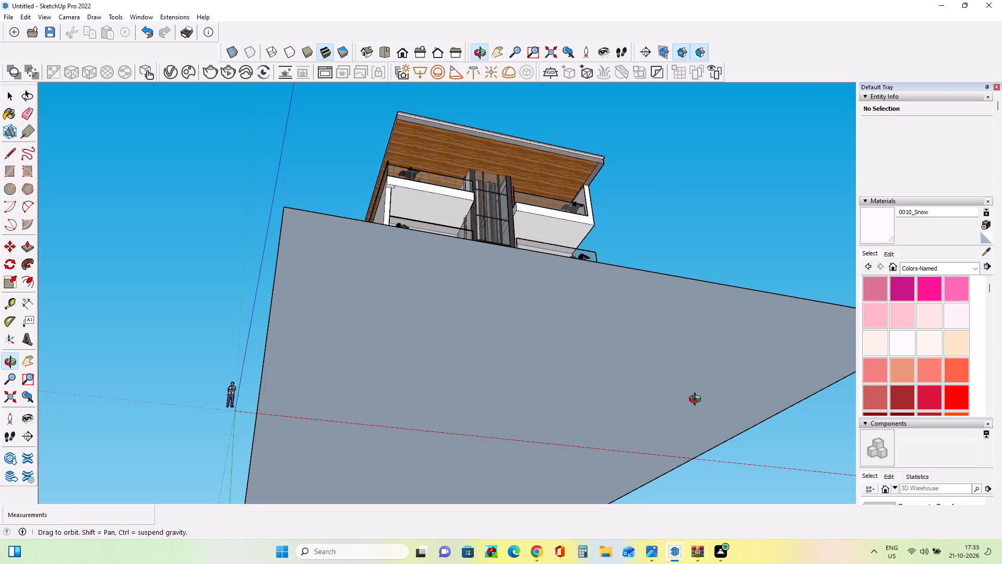
pyautogui.moveTo(697, 401); pyautogui.dragTo(724, 493, button='middle')
pyautogui.moveTo(629, 393); pyautogui.dragTo(666, 380, button='middle')
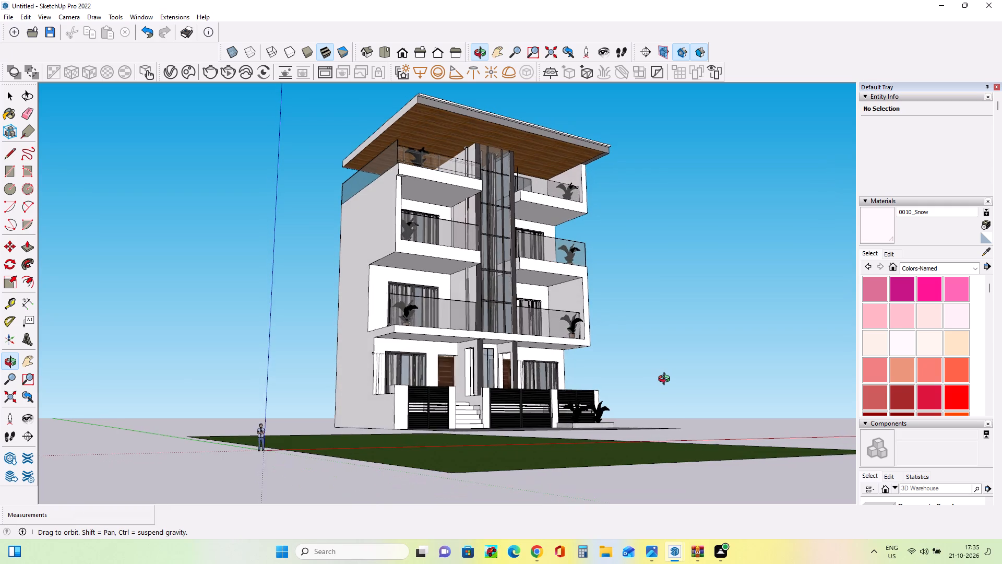
pyautogui.moveTo(666, 380); pyautogui.dragTo(676, 382, button='middle')
pyautogui.scroll(2, 387, 445)
pyautogui.moveTo(387, 445); pyautogui.dragTo(400, 463, button='middle')
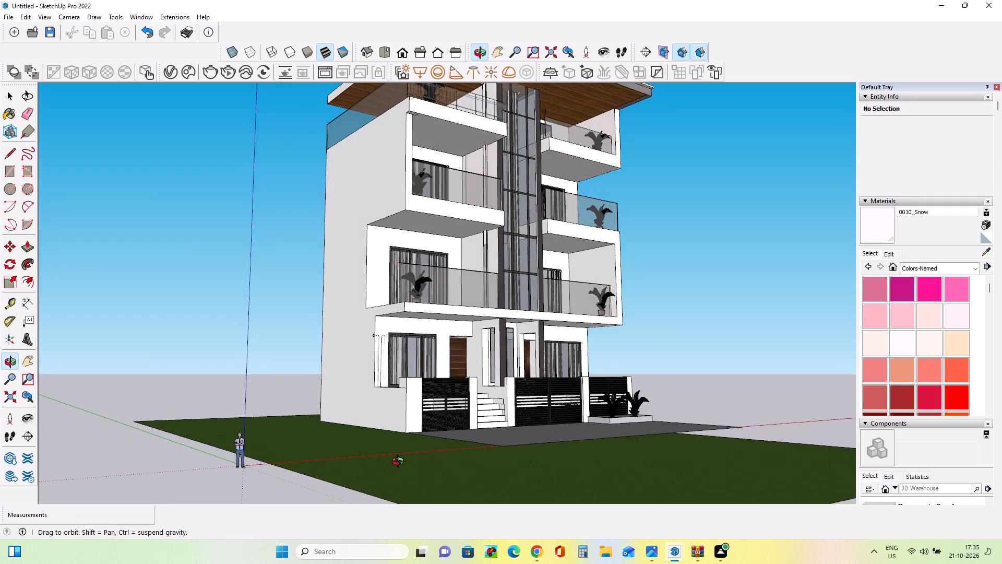
pyautogui.moveTo(400, 463); pyautogui.dragTo(402, 446, button='middle')
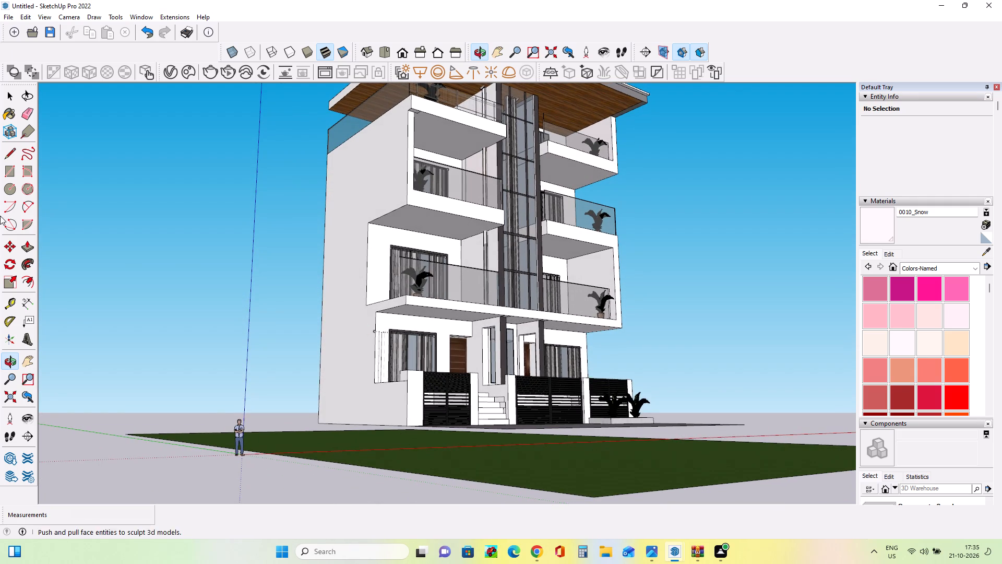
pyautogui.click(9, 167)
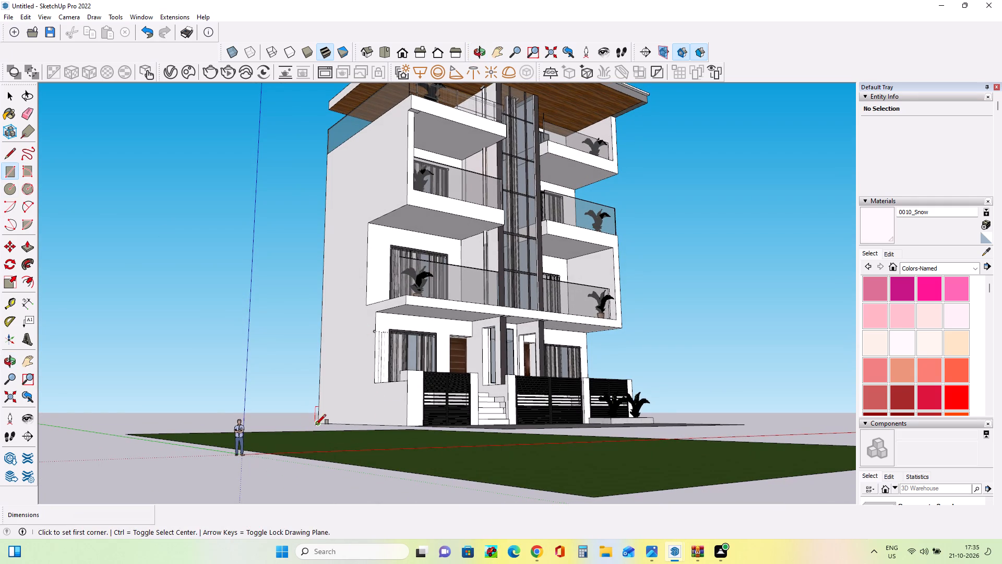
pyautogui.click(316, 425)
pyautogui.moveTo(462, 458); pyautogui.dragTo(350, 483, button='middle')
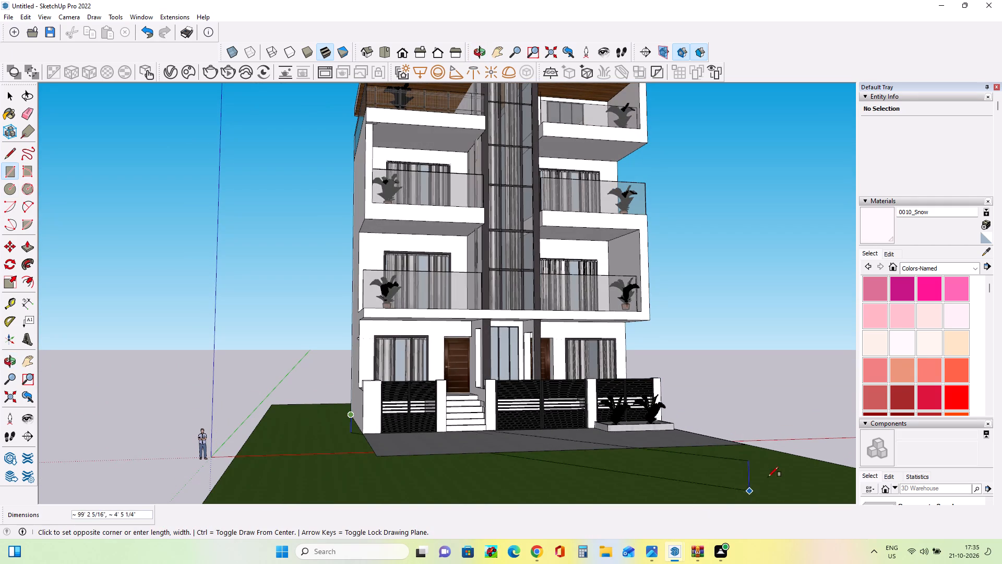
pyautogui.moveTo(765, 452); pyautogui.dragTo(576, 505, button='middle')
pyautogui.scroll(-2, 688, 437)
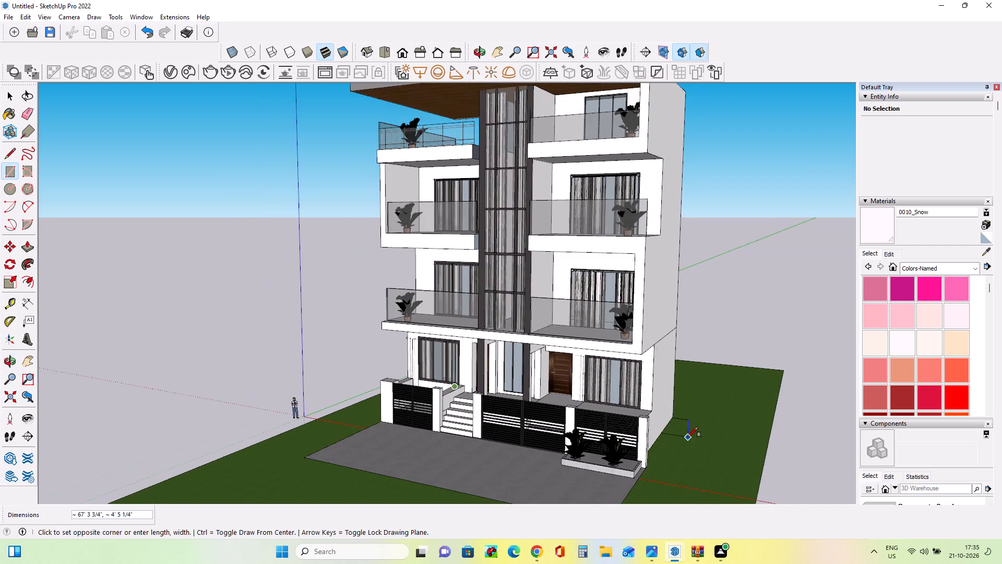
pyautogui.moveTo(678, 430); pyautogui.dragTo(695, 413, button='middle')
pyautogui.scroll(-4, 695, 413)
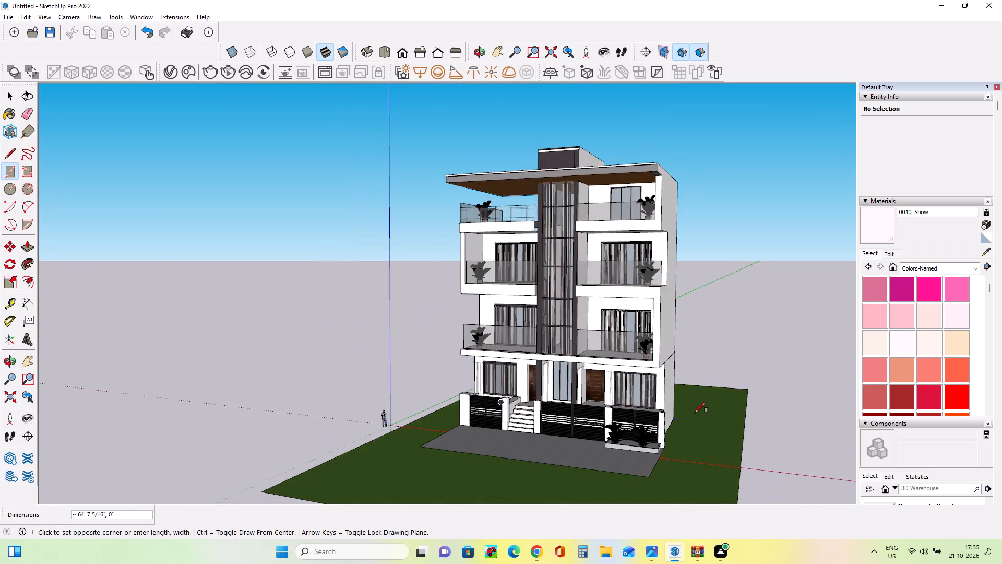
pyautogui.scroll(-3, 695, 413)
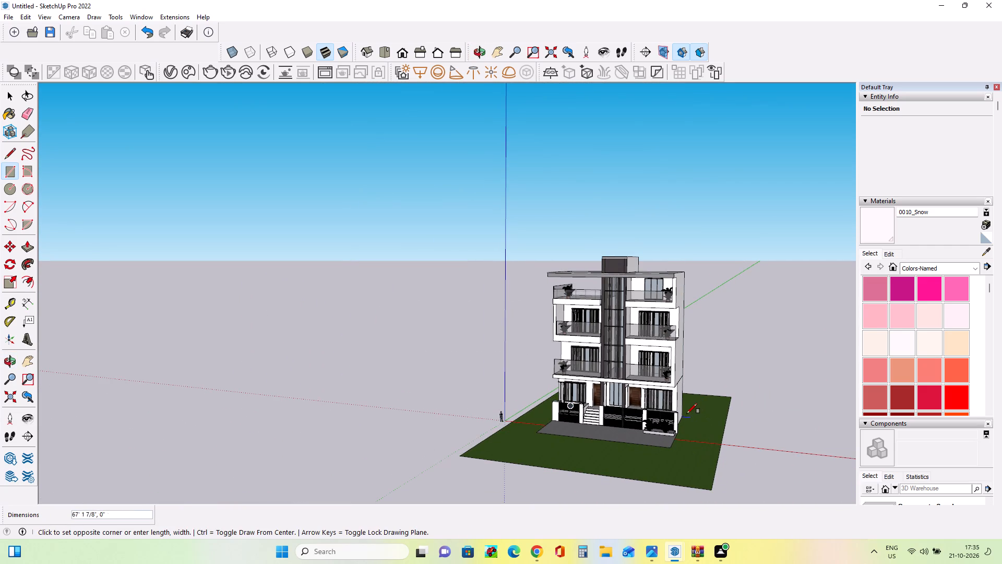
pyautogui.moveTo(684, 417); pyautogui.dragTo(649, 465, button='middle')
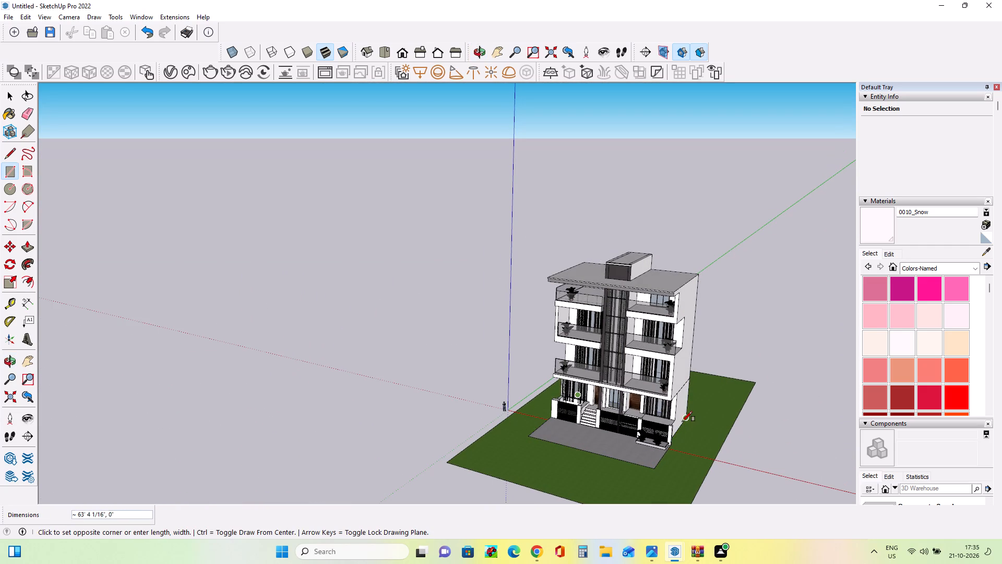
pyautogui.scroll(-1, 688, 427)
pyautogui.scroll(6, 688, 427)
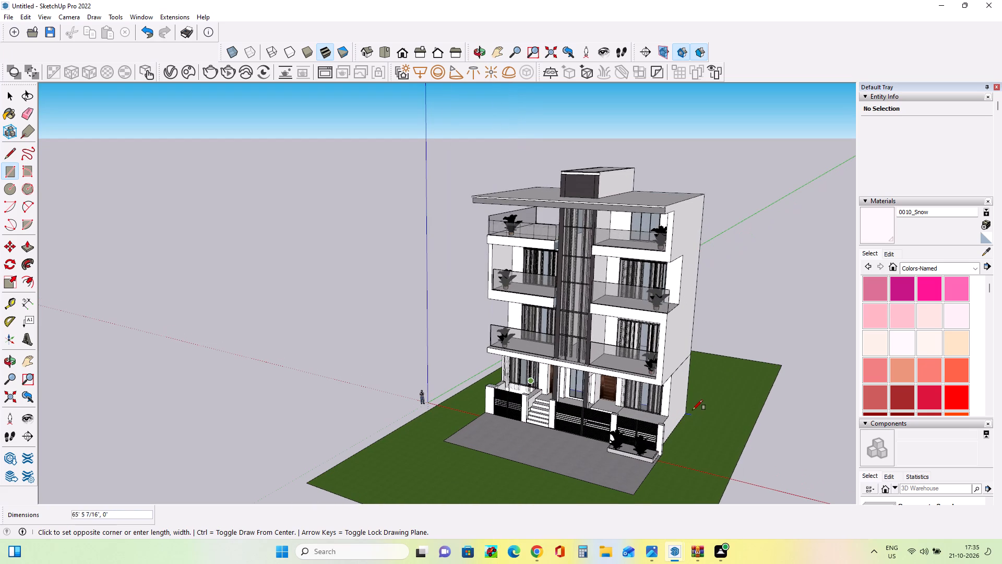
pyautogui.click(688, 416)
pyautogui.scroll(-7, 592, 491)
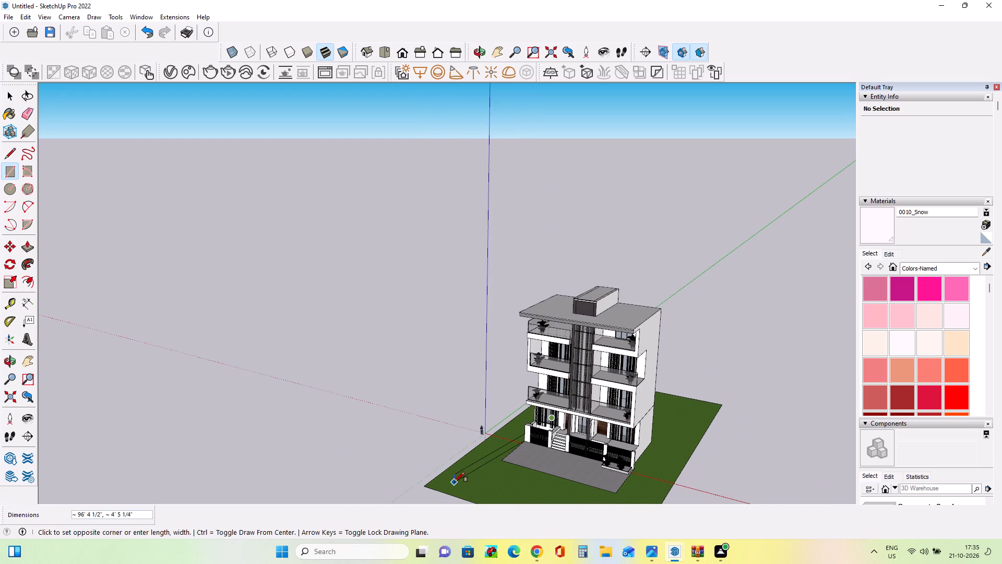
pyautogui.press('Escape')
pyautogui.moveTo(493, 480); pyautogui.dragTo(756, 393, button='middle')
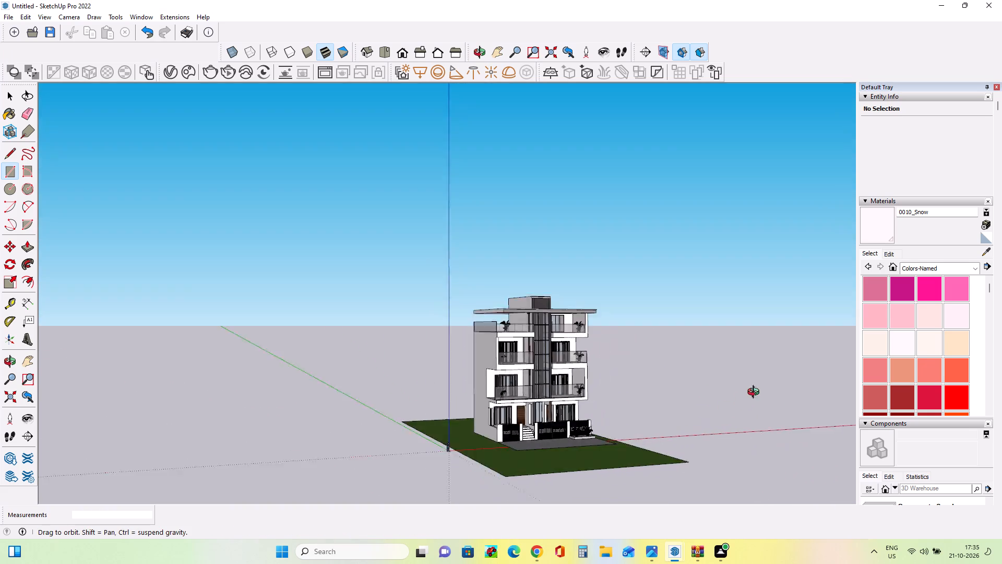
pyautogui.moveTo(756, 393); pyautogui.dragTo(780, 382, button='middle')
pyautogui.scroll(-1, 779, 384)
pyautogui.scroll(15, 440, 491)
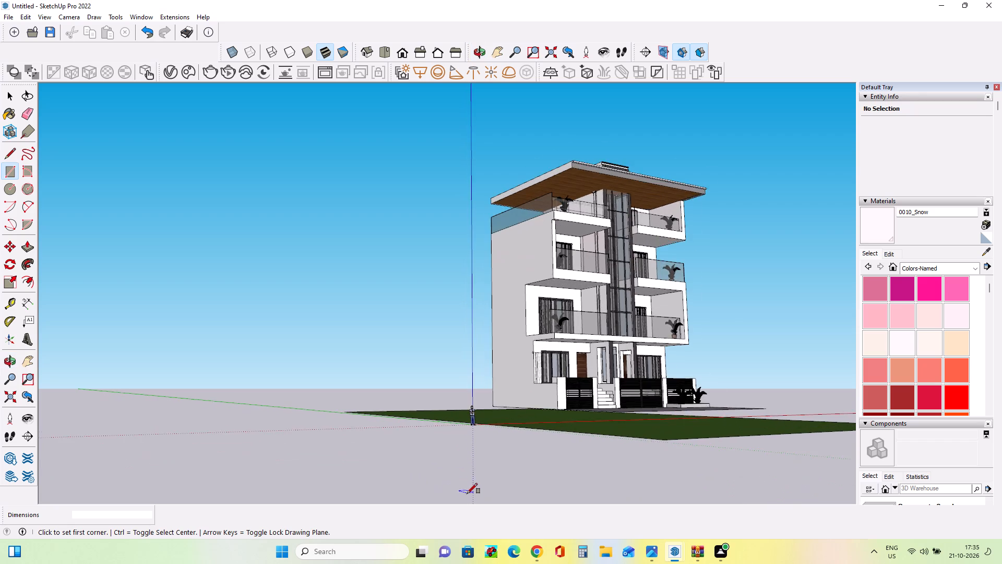
# Erase the edges of the existing grass ground rectangle around the building, keeping the paved forecourt.
pyautogui.moveTo(468, 494); pyautogui.dragTo(573, 490, button='middle')
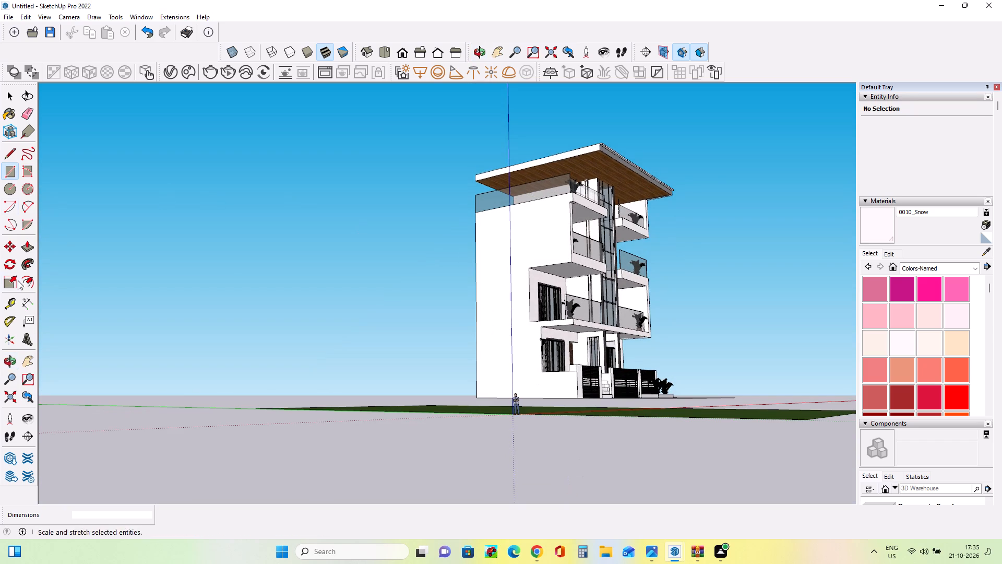
pyautogui.click(30, 113)
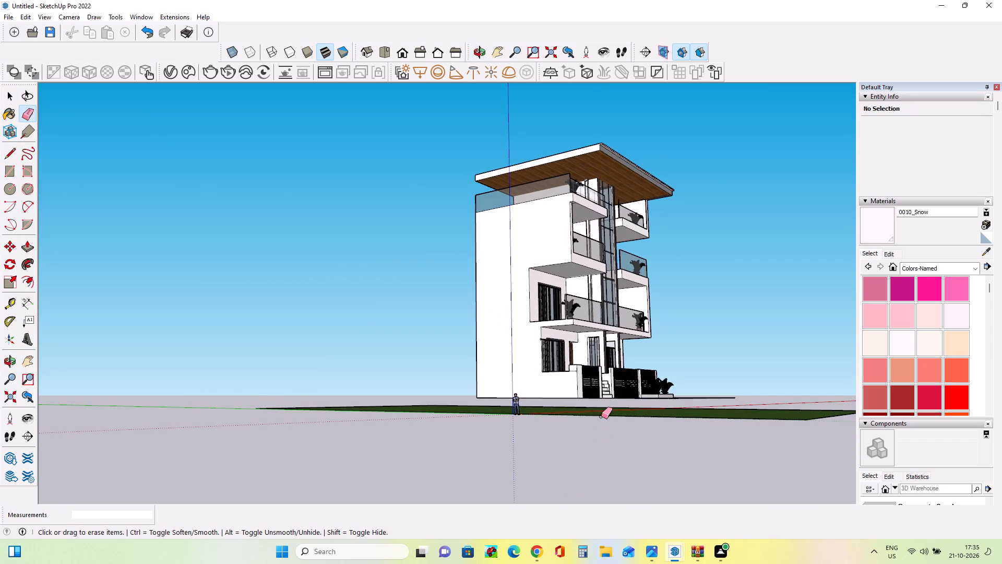
pyautogui.click(601, 416)
pyautogui.moveTo(600, 419); pyautogui.dragTo(577, 486, button='middle')
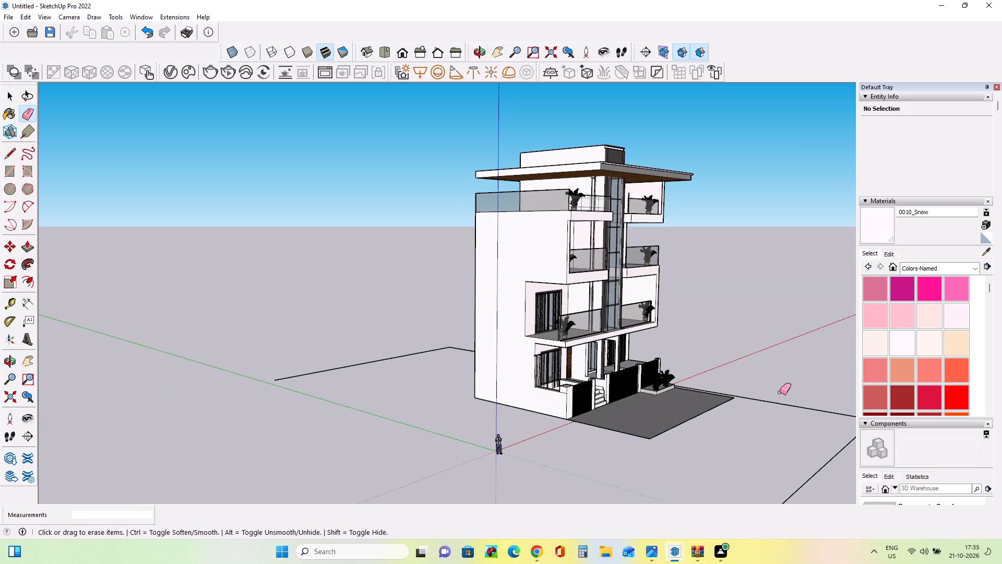
pyautogui.click(781, 404)
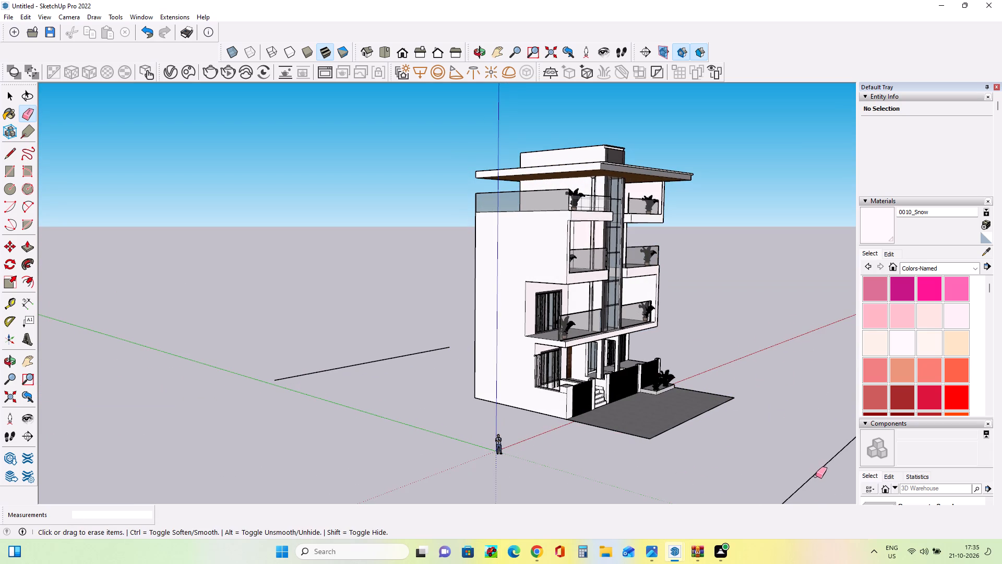
pyautogui.click(816, 475)
pyautogui.click(386, 358)
pyautogui.click(386, 361)
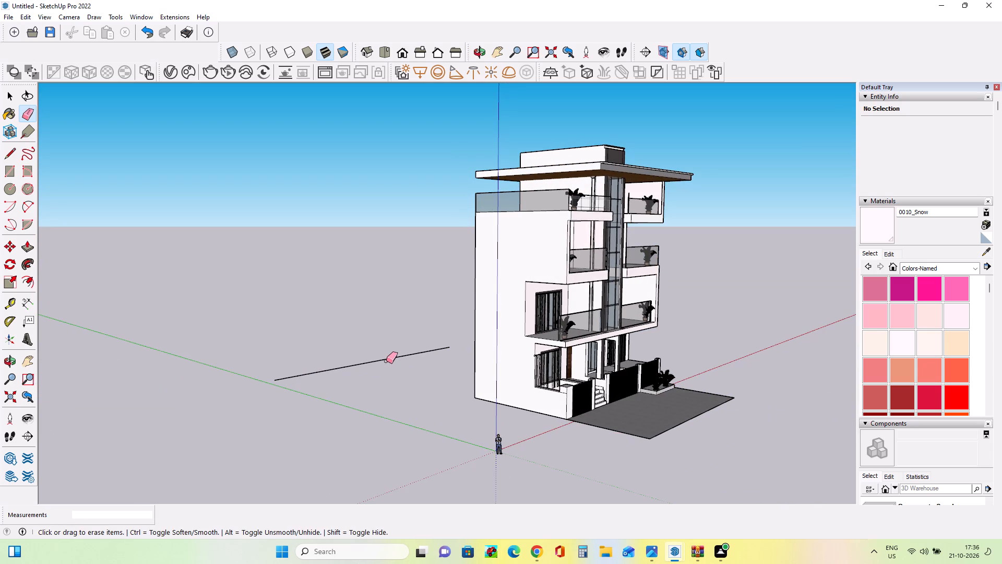
pyautogui.click(386, 359)
# Draw a new ground rectangle about 151' by 148' around the building's footprint, working from below.
pyautogui.moveTo(369, 371); pyautogui.dragTo(498, 217, button='middle')
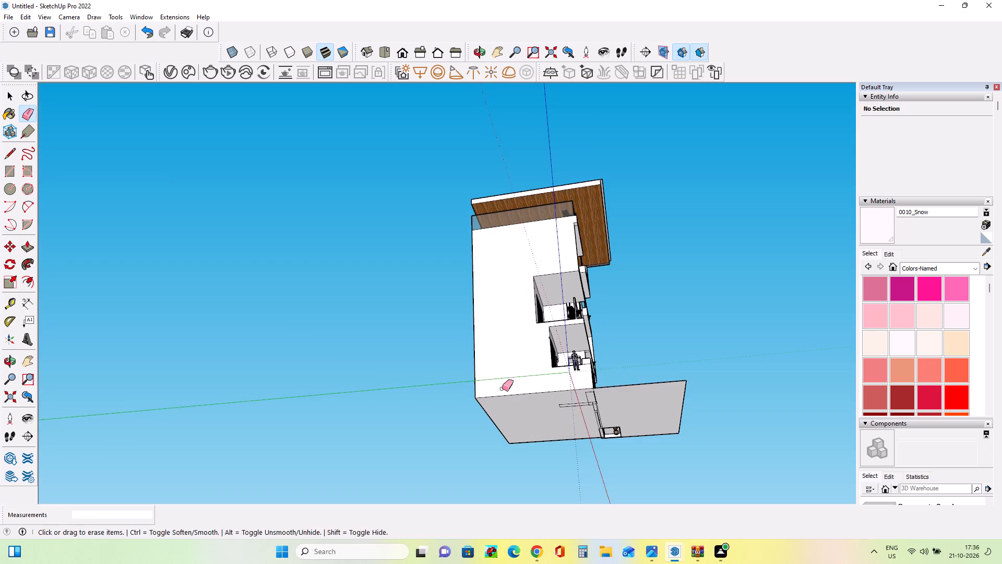
pyautogui.moveTo(502, 389); pyautogui.dragTo(502, 348, button='middle')
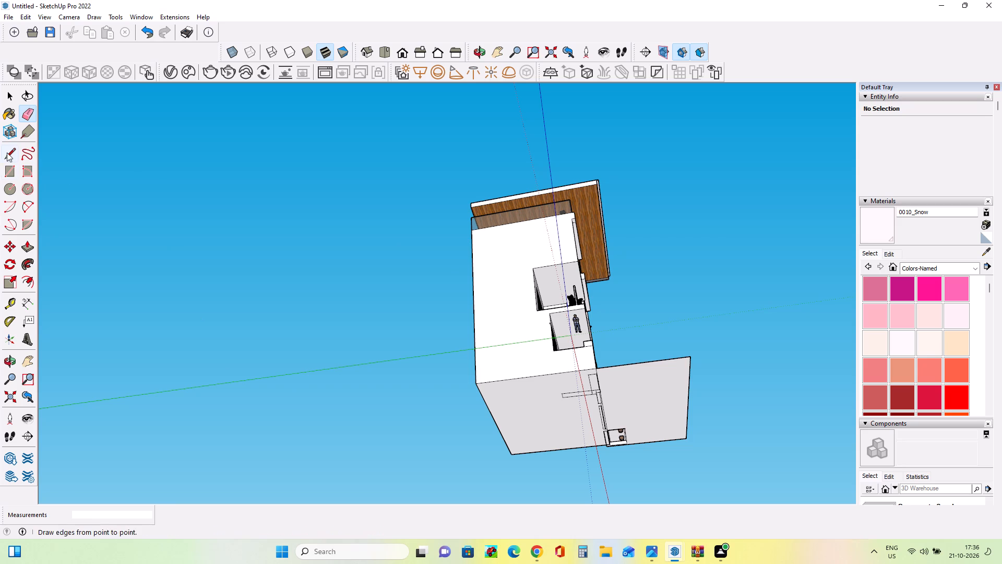
pyautogui.click(5, 165)
pyautogui.scroll(-6, 408, 436)
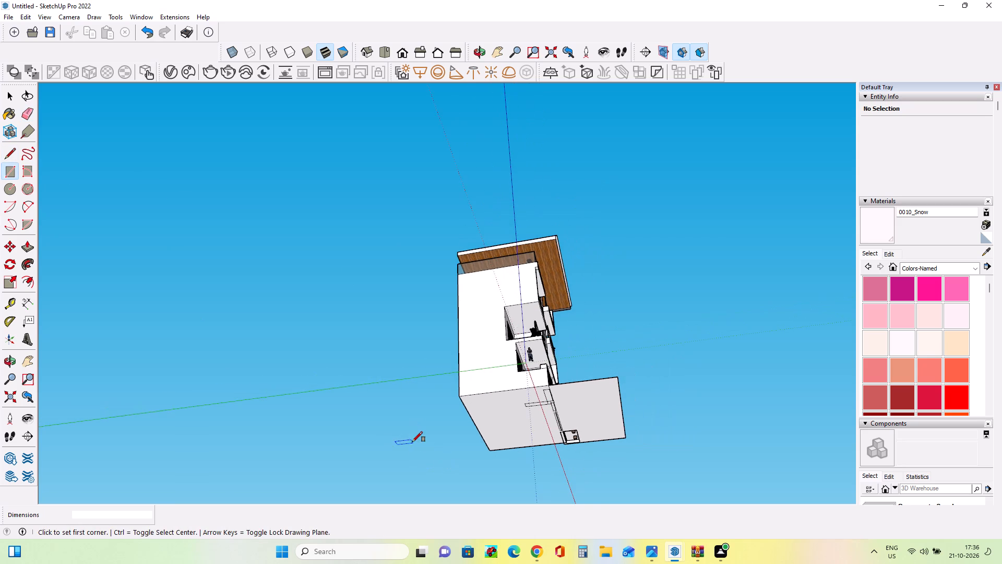
pyautogui.moveTo(412, 442); pyautogui.dragTo(439, 458, button='middle')
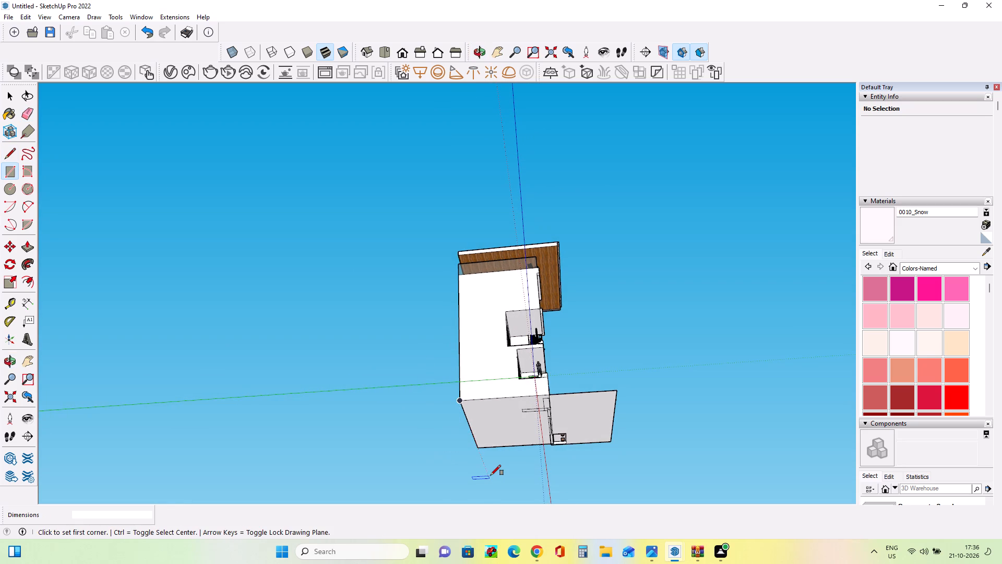
pyautogui.scroll(-2, 486, 479)
pyautogui.moveTo(486, 479); pyautogui.dragTo(494, 442, button='middle')
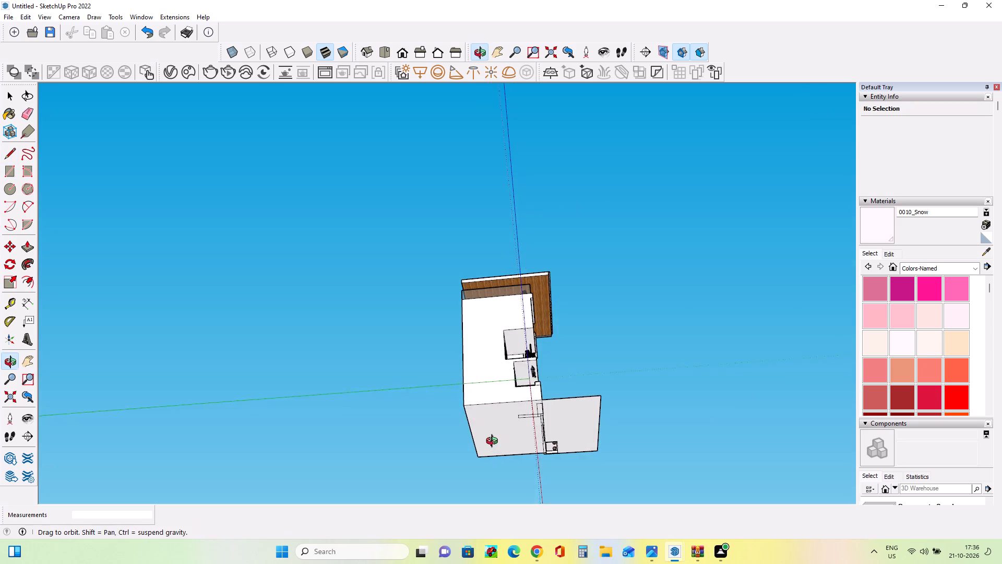
pyautogui.moveTo(494, 442); pyautogui.dragTo(495, 440, button='middle')
pyautogui.scroll(-6, 492, 442)
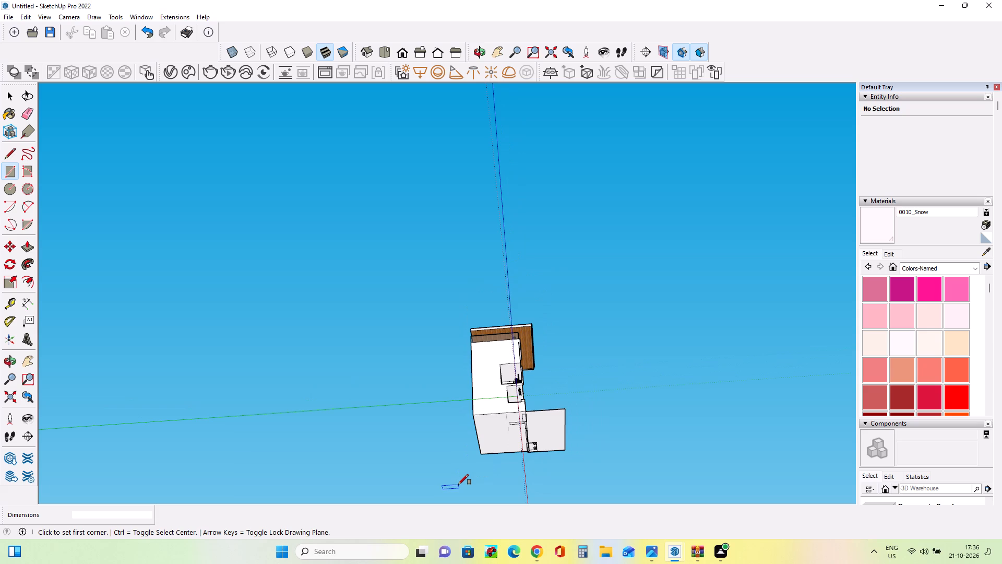
pyautogui.click(450, 483)
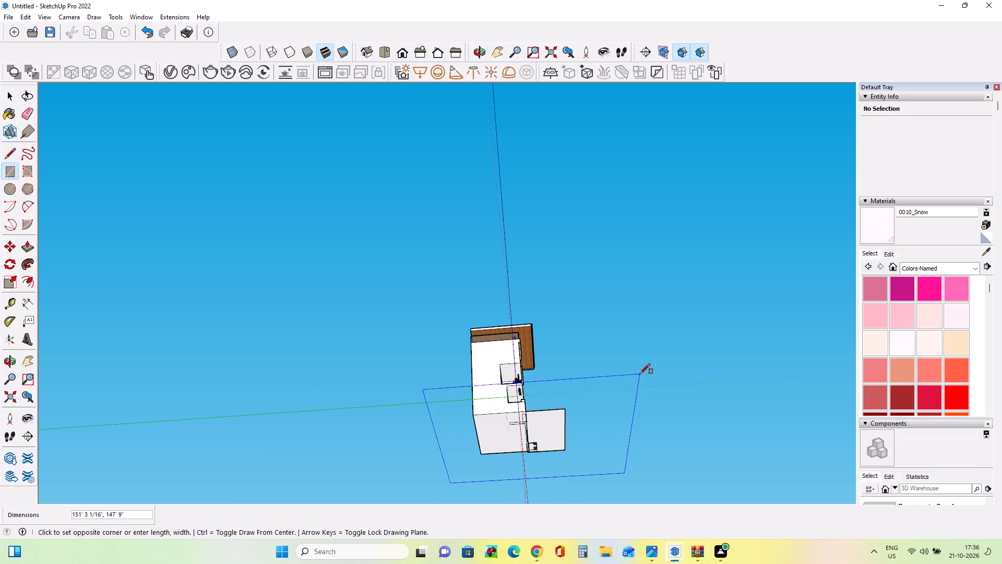
pyautogui.click(640, 374)
# Push/Pull the new ground face upward about 4' 5" to meet the building's base.
pyautogui.moveTo(629, 408); pyautogui.dragTo(395, 524, button='middle')
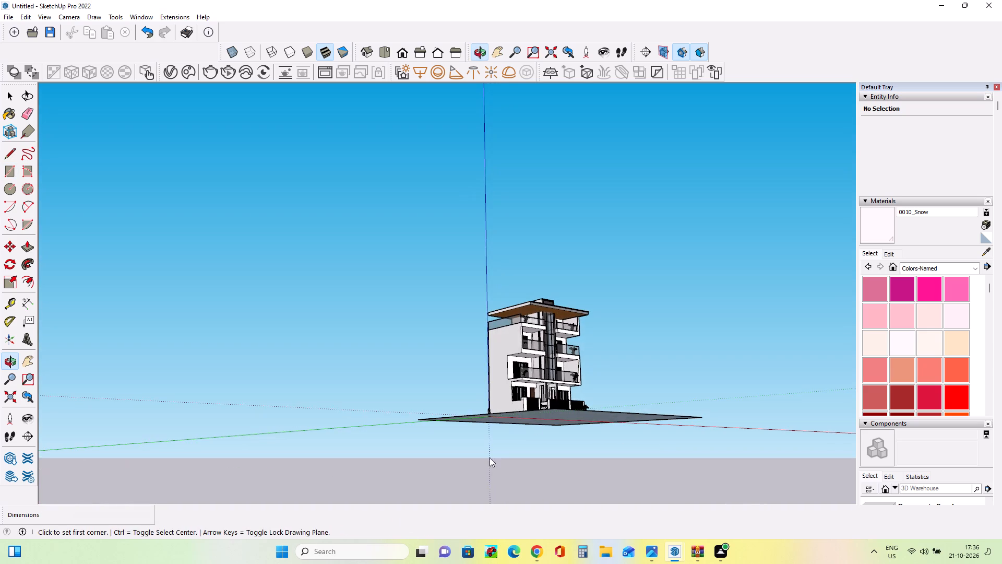
pyautogui.moveTo(557, 404); pyautogui.dragTo(525, 484, button='middle')
pyautogui.scroll(6, 522, 415)
pyautogui.moveTo(516, 420); pyautogui.dragTo(535, 352, button='middle')
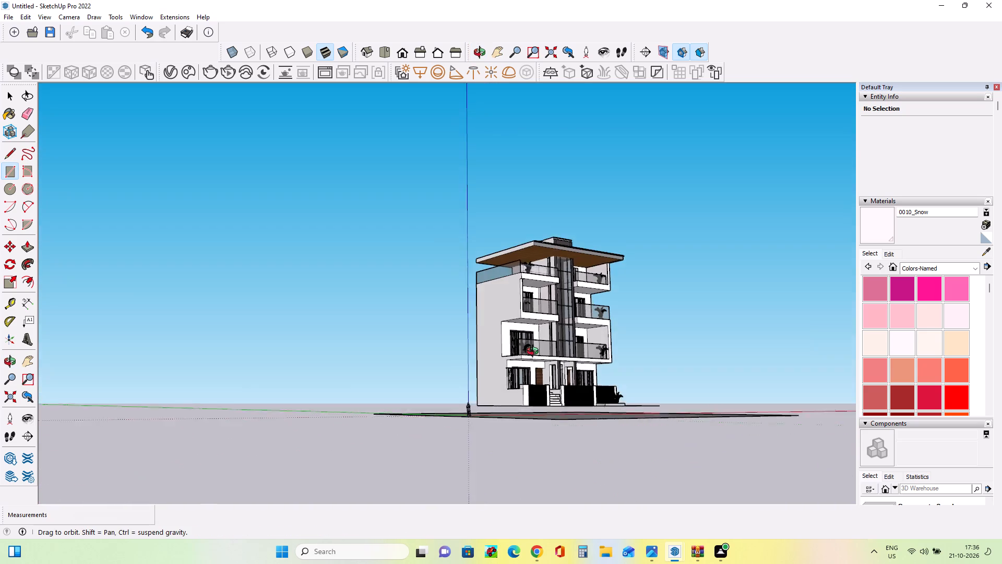
pyautogui.moveTo(535, 352); pyautogui.dragTo(541, 383, button='middle')
pyautogui.scroll(6, 505, 404)
pyautogui.moveTo(502, 431); pyautogui.dragTo(503, 444, button='middle')
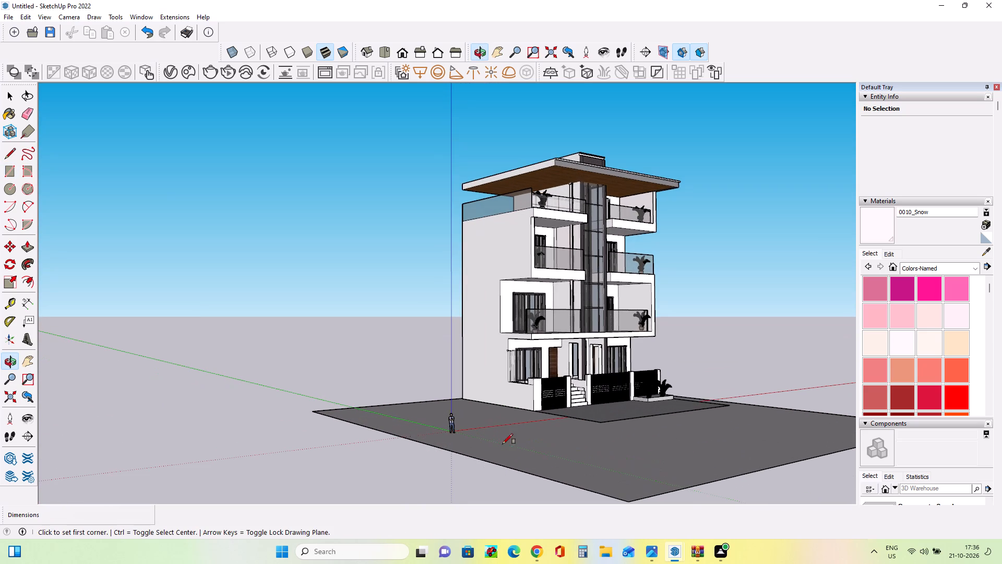
pyautogui.click(25, 245)
pyautogui.click(571, 461)
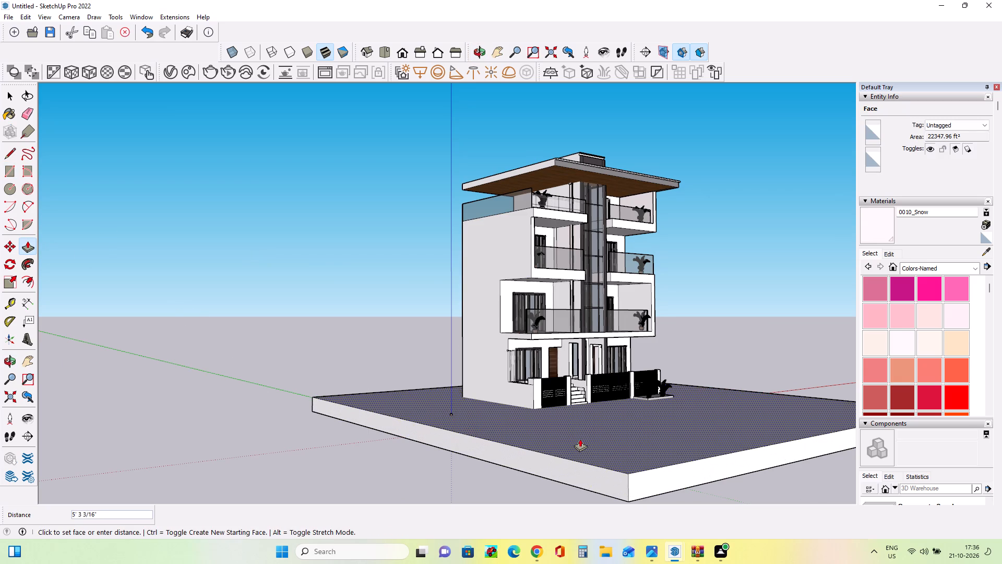
pyautogui.click(580, 443)
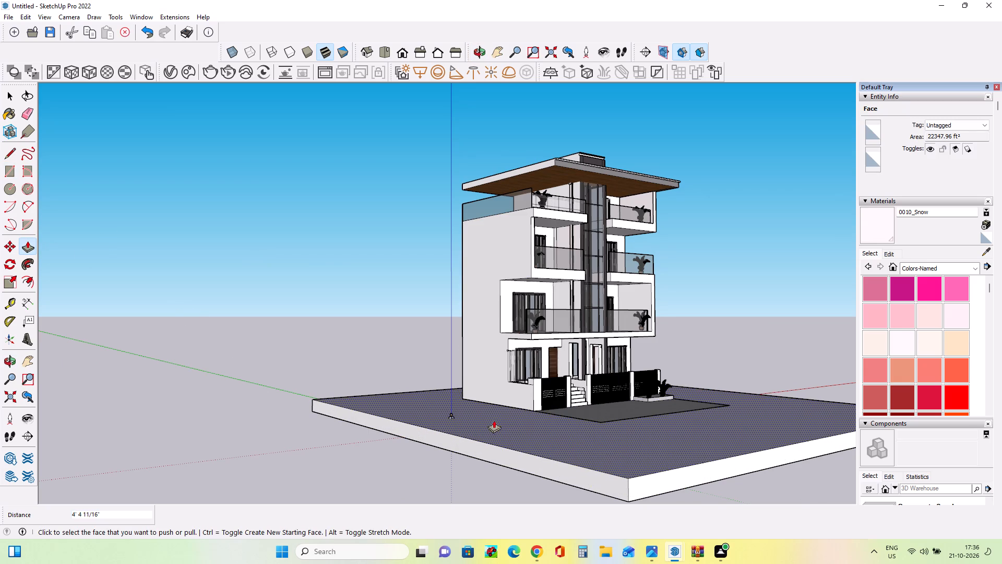
# Paint the top of the raised ground slab with Grass Dark Green from the landscaping materials.
pyautogui.scroll(5, 494, 419)
pyautogui.moveTo(494, 419); pyautogui.dragTo(548, 408, button='middle')
pyautogui.scroll(1, 548, 395)
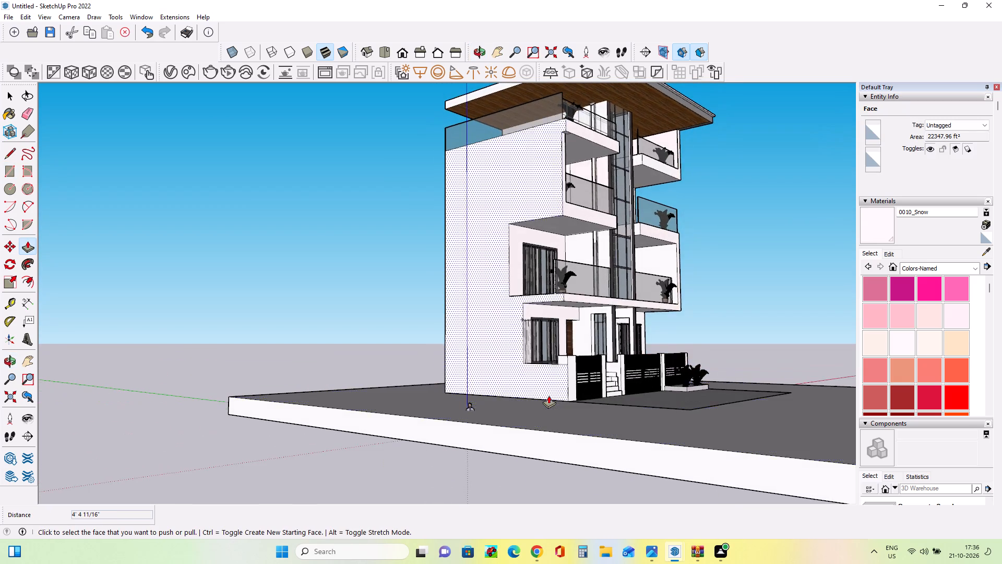
pyautogui.scroll(5, 548, 395)
pyautogui.moveTo(548, 395); pyautogui.dragTo(482, 408, button='middle')
pyautogui.scroll(-10, 482, 408)
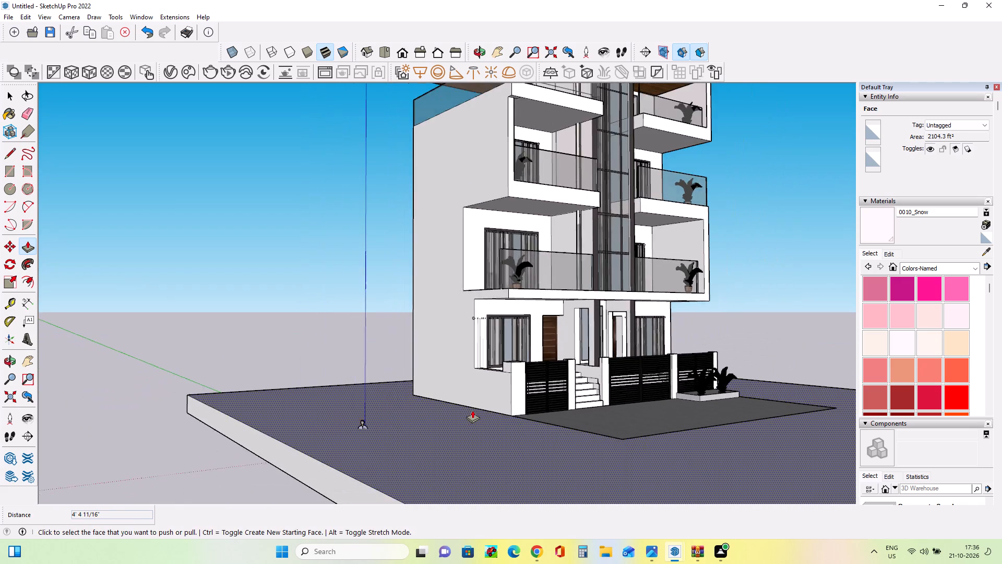
pyautogui.scroll(-12, 472, 410)
pyautogui.moveTo(508, 483); pyautogui.dragTo(359, 511, button='middle')
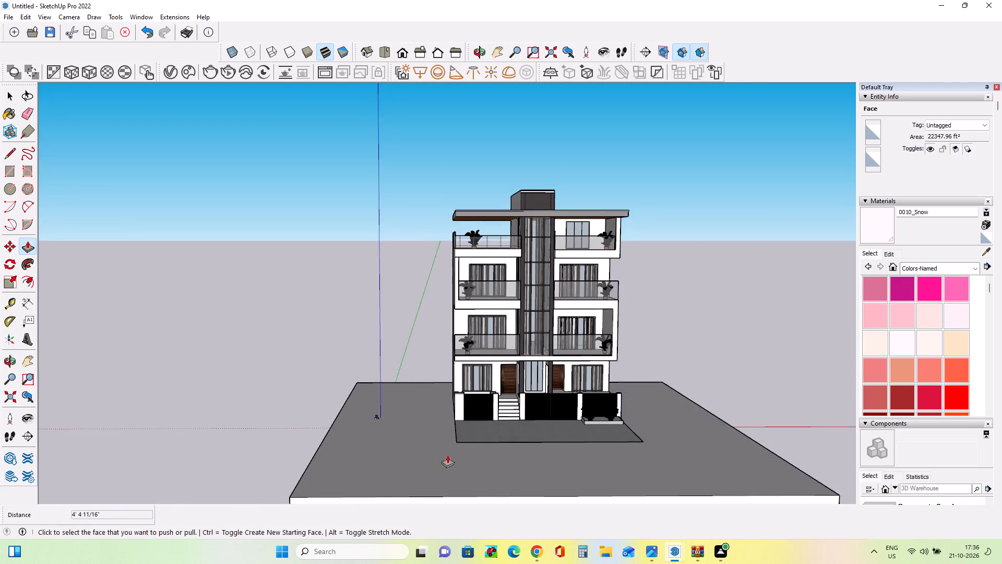
pyautogui.scroll(3, 449, 452)
pyautogui.moveTo(454, 453); pyautogui.dragTo(462, 471, button='middle')
pyautogui.click(941, 267)
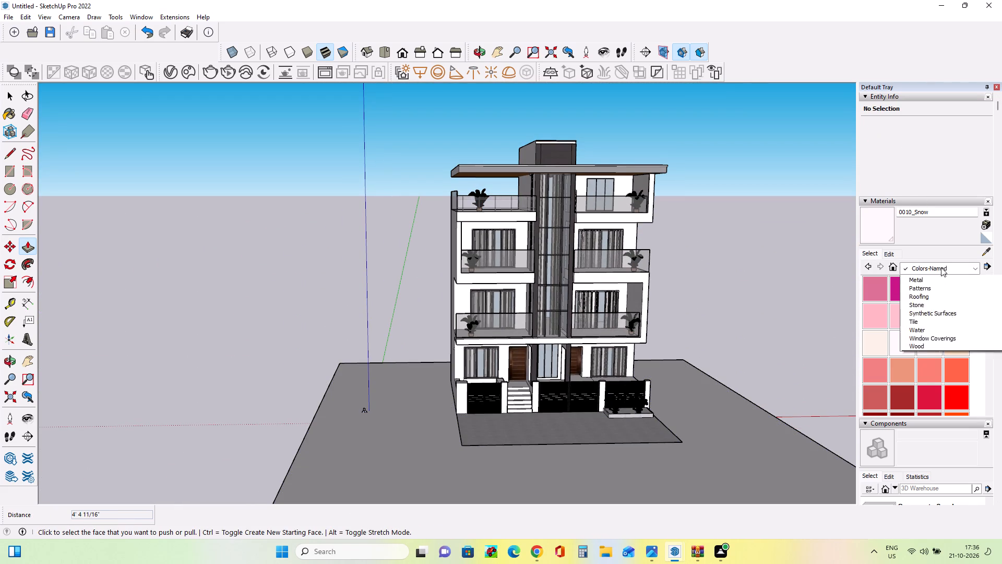
pyautogui.click(957, 327)
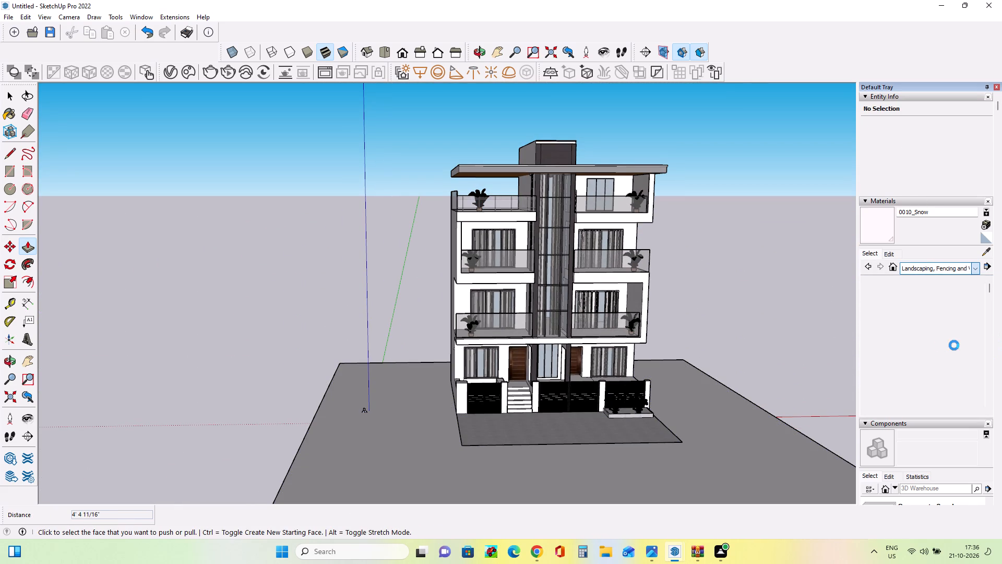
pyautogui.click(950, 341)
pyautogui.click(725, 456)
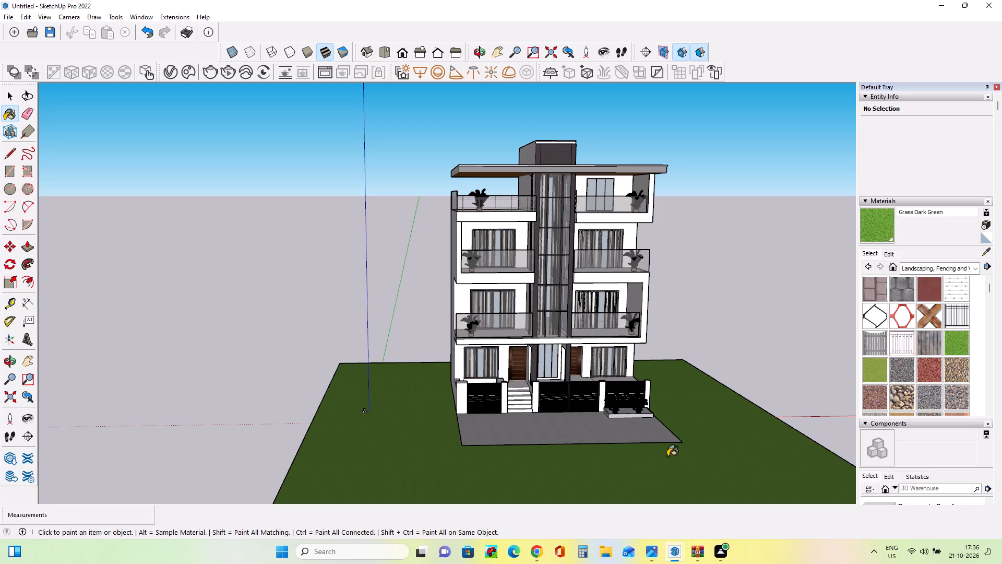
# Frame the building's front view with its grass ground, render it with V-Ray and examine the image.
pyautogui.moveTo(615, 428); pyautogui.dragTo(612, 438, button='middle')
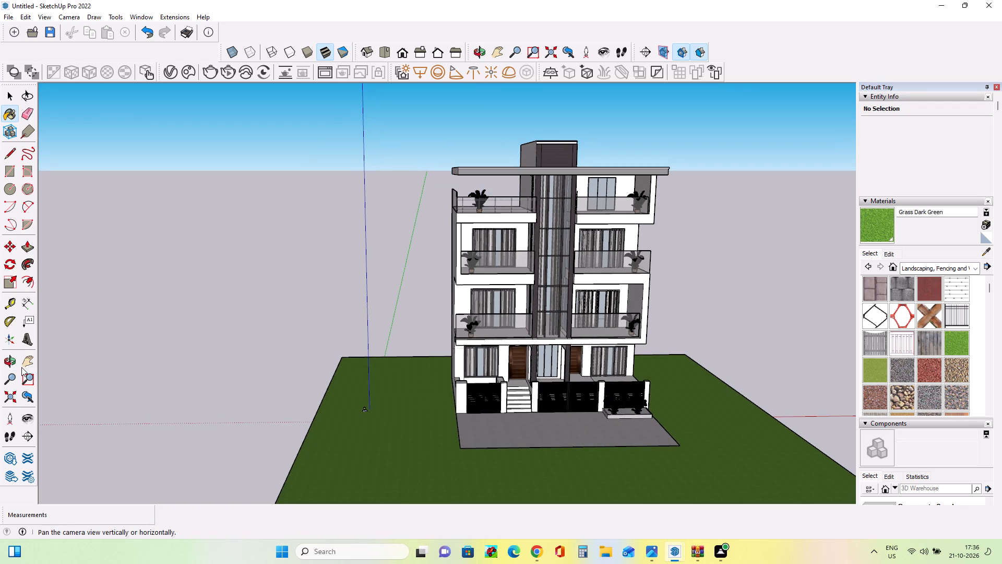
pyautogui.click(21, 367)
pyautogui.moveTo(196, 341); pyautogui.dragTo(99, 361)
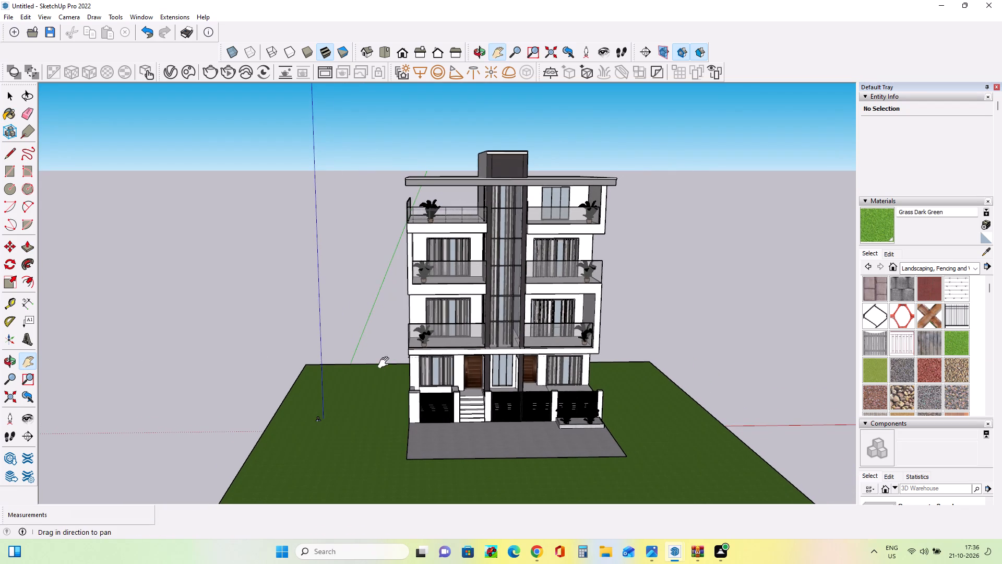
pyautogui.moveTo(386, 363); pyautogui.dragTo(303, 361)
pyautogui.moveTo(475, 351); pyautogui.dragTo(484, 339)
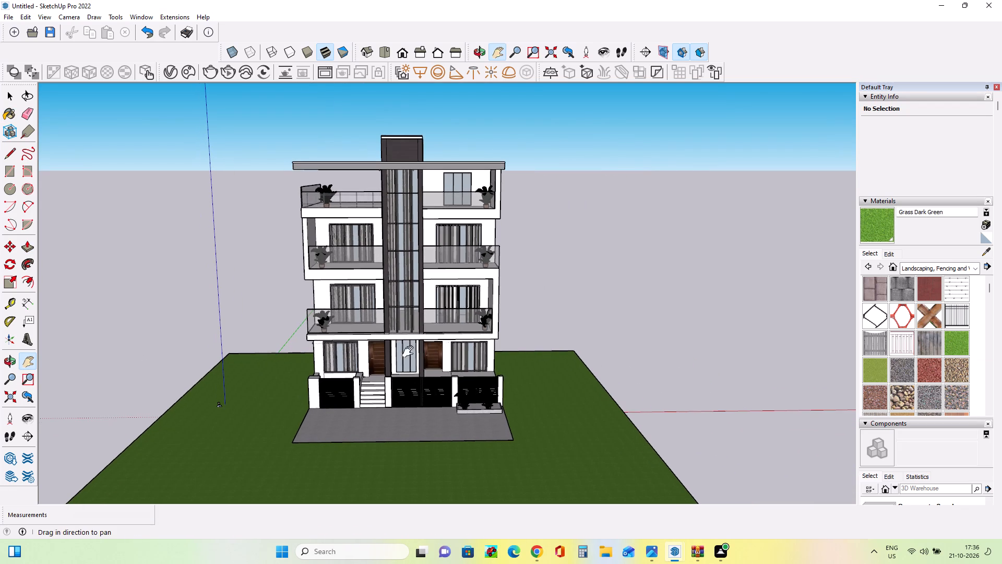
pyautogui.moveTo(390, 375); pyautogui.dragTo(397, 342, button='middle')
pyautogui.scroll(2, 395, 336)
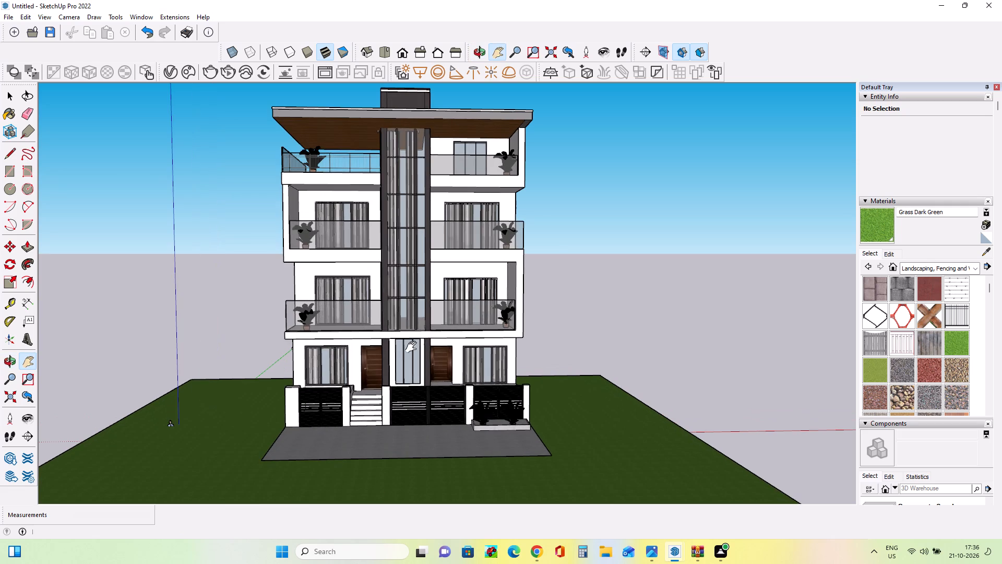
pyautogui.scroll(1, 413, 347)
pyautogui.moveTo(414, 347); pyautogui.dragTo(430, 368)
pyautogui.scroll(-1, 434, 368)
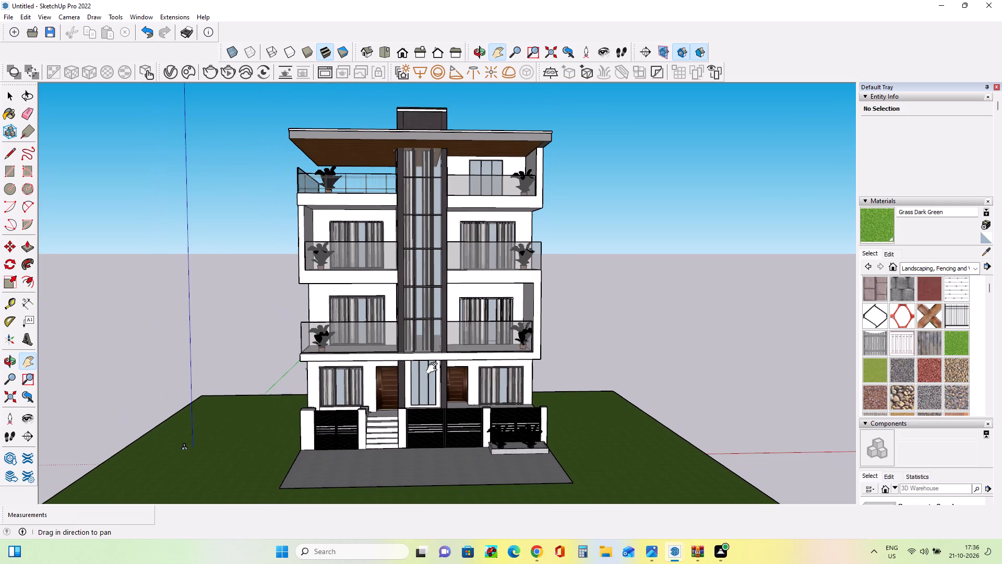
pyautogui.moveTo(454, 379); pyautogui.dragTo(443, 376, button='middle')
pyautogui.click(394, 372)
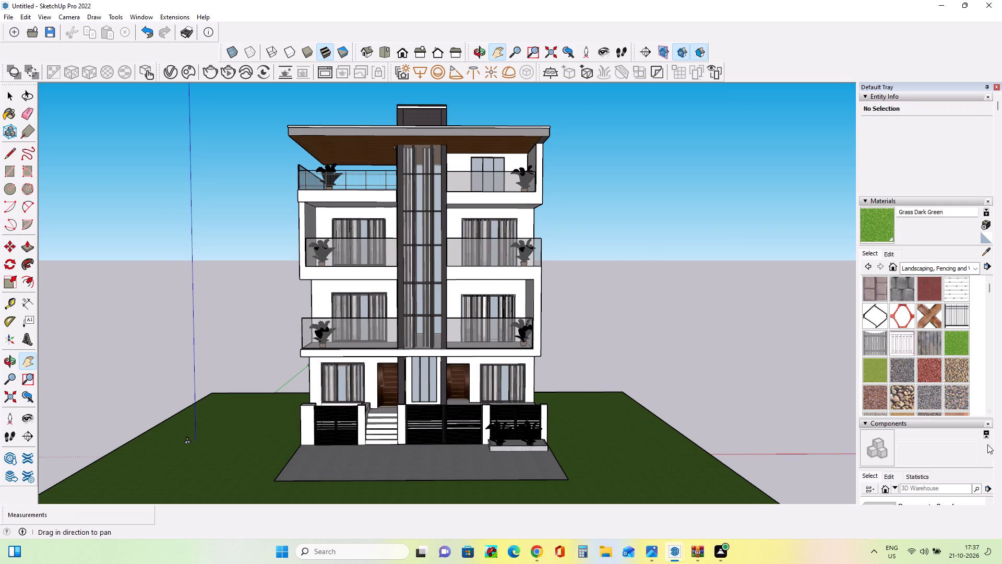
pyautogui.click(214, 69)
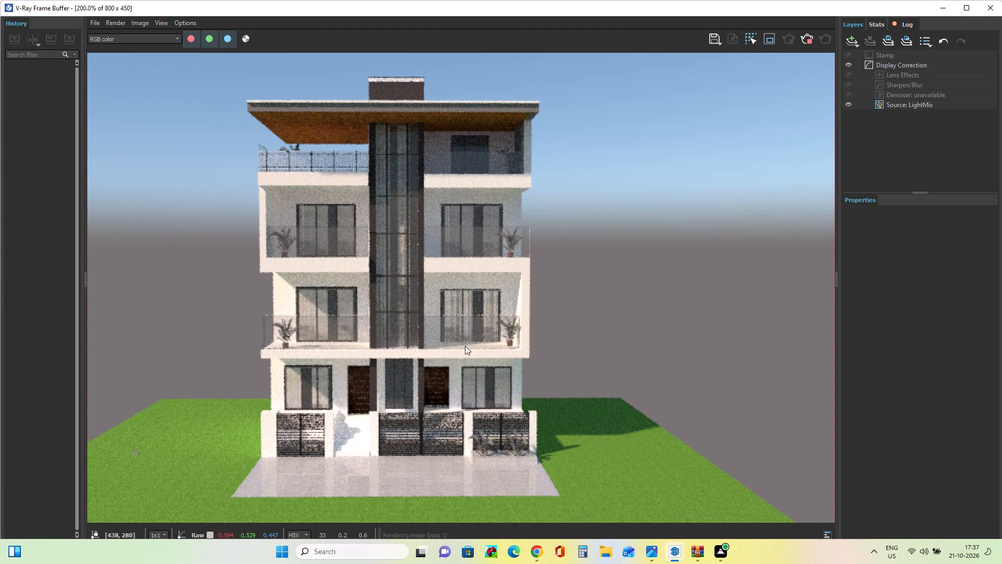
pyautogui.moveTo(543, 291); pyautogui.dragTo(546, 278, button='middle')
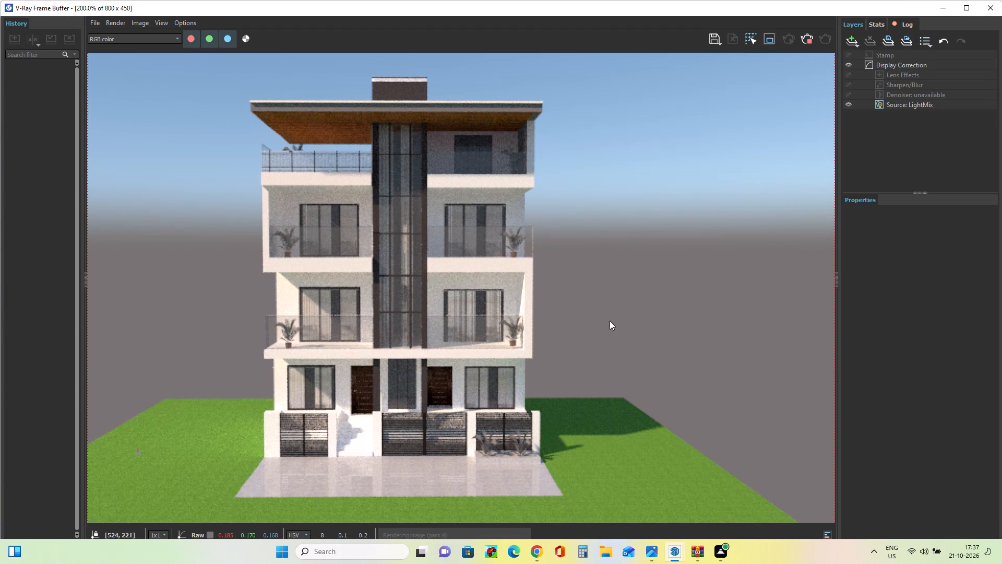
pyautogui.moveTo(757, 262); pyautogui.dragTo(757, 250, button='middle')
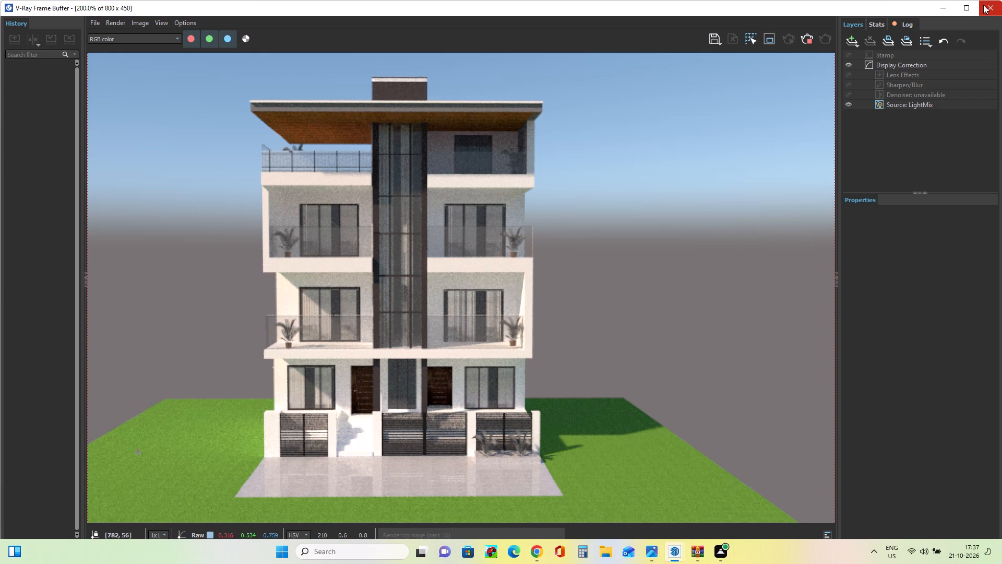
pyautogui.click(983, 5)
# Reframe the building's front view slightly closer and centred, render it with V-Ray and examine the image.
pyautogui.moveTo(623, 333); pyautogui.dragTo(614, 306, button='middle')
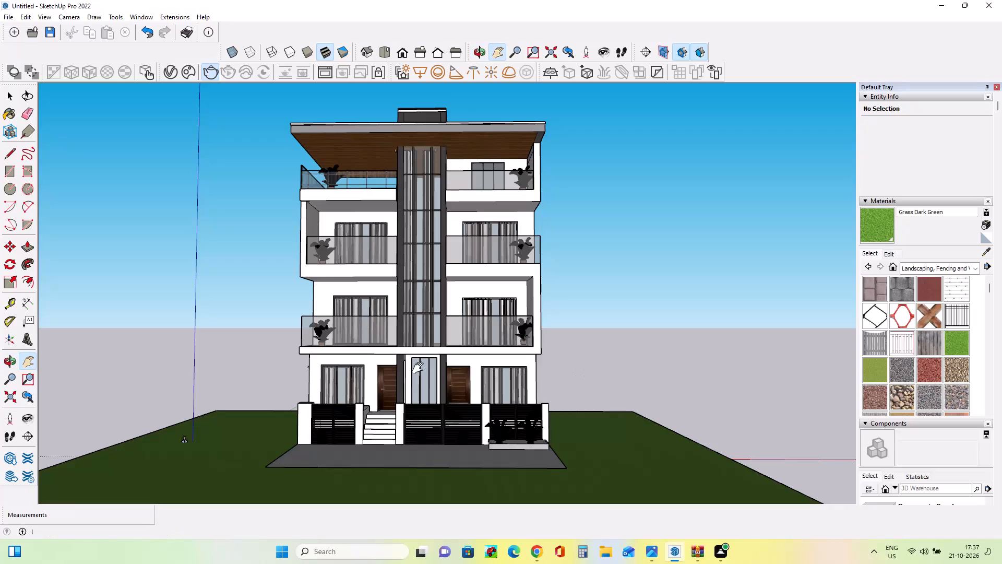
pyautogui.scroll(1, 433, 371)
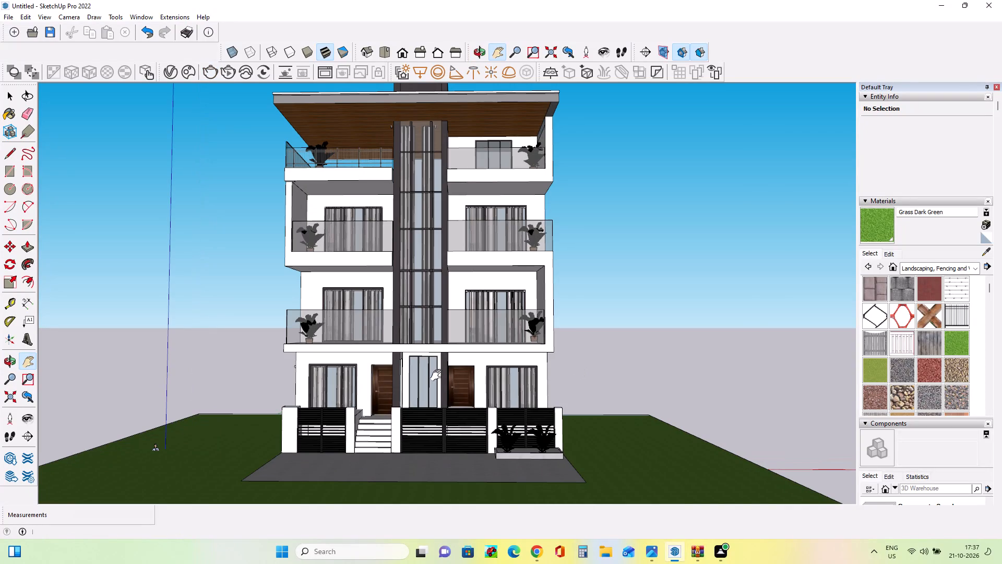
pyautogui.moveTo(439, 375); pyautogui.dragTo(471, 394)
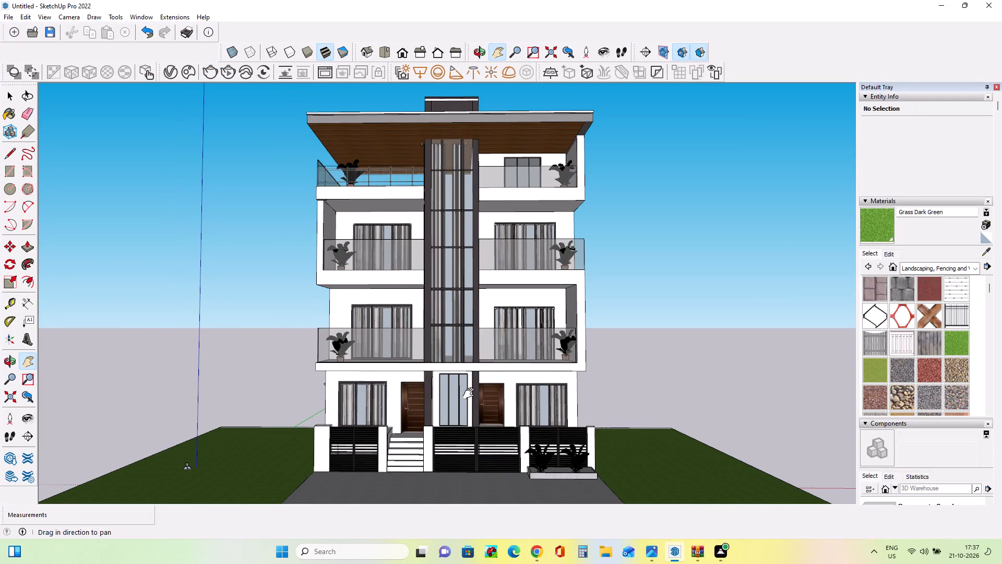
pyautogui.moveTo(471, 394); pyautogui.dragTo(473, 386)
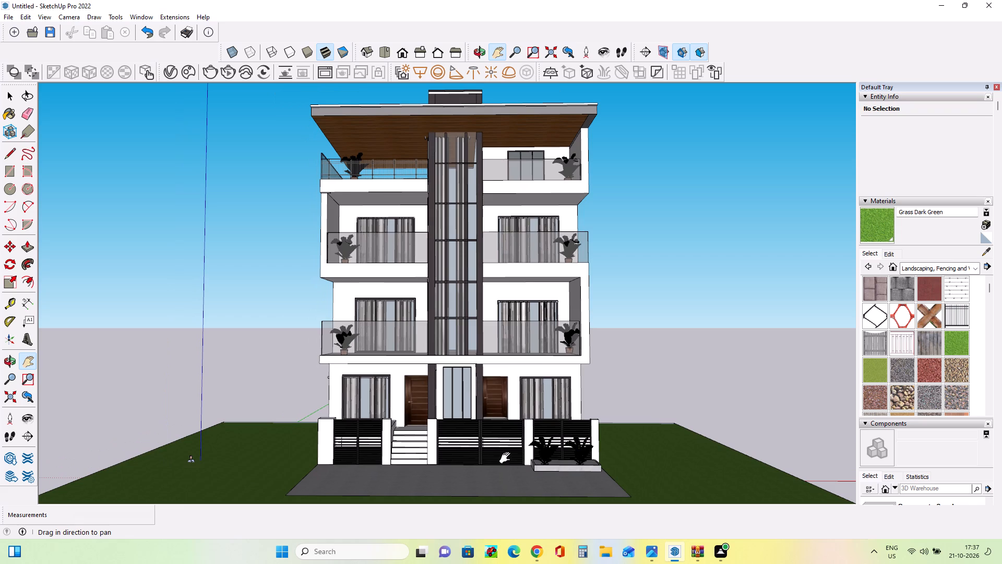
pyautogui.click(212, 72)
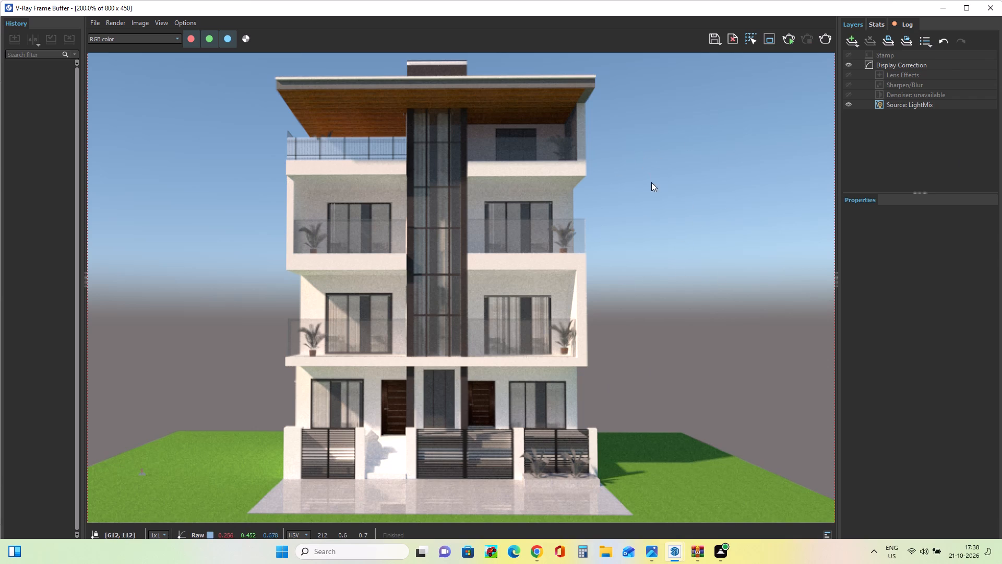
pyautogui.click(944, 8)
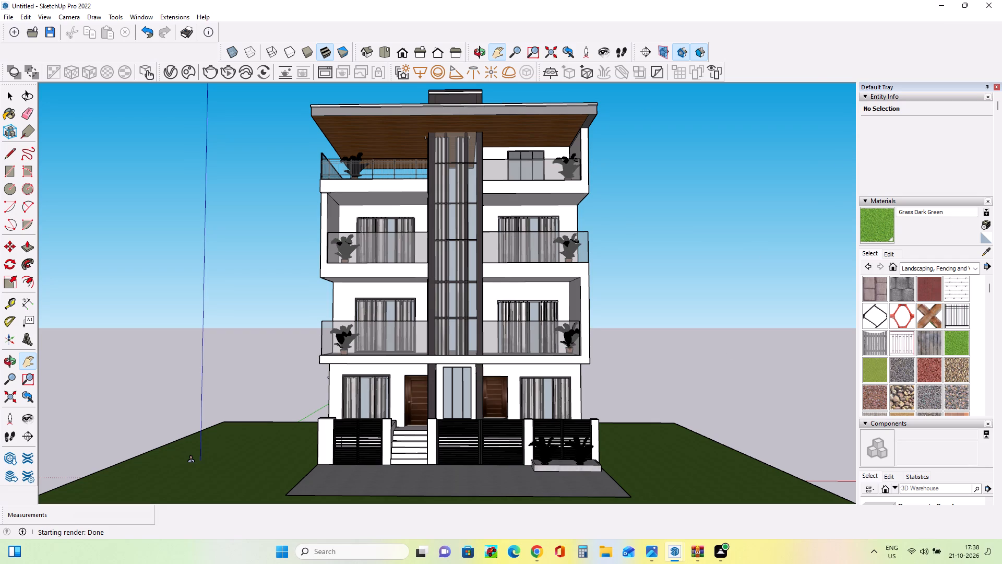
# Paint the white balcony slab edges and ground-floor front walls with 0011_Seashell from the Colors-Named materials.
pyautogui.click(950, 269)
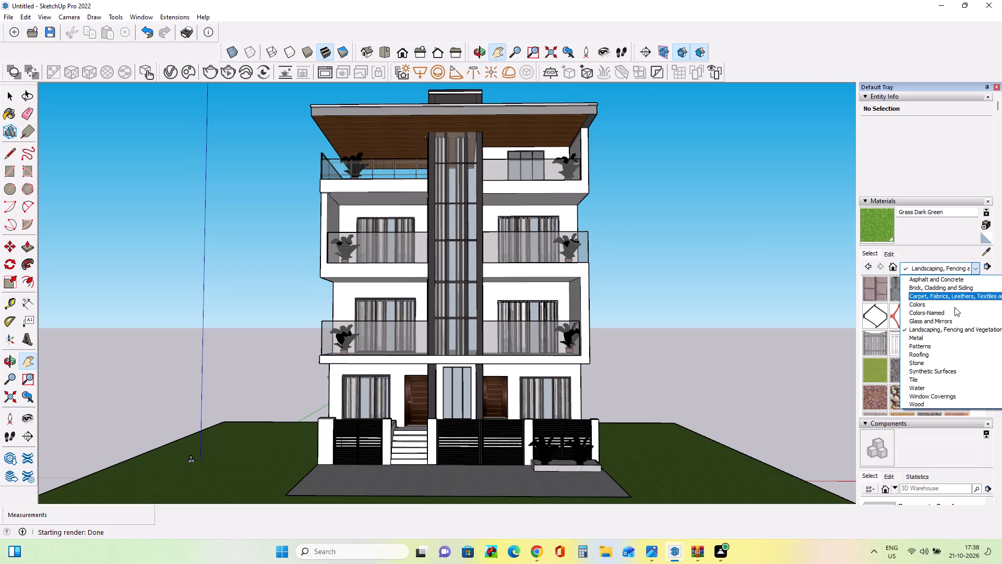
pyautogui.click(946, 316)
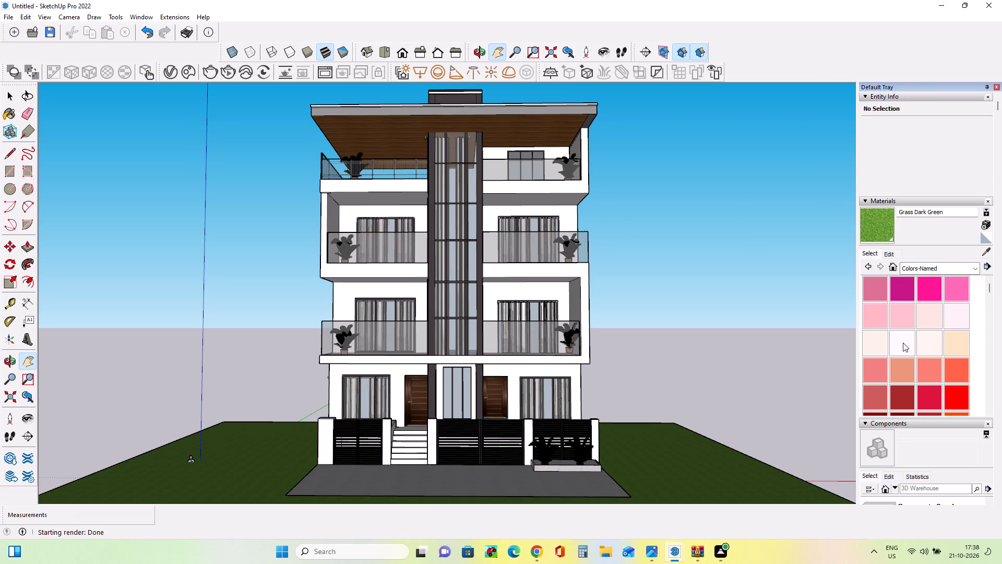
pyautogui.click(934, 345)
pyautogui.click(383, 190)
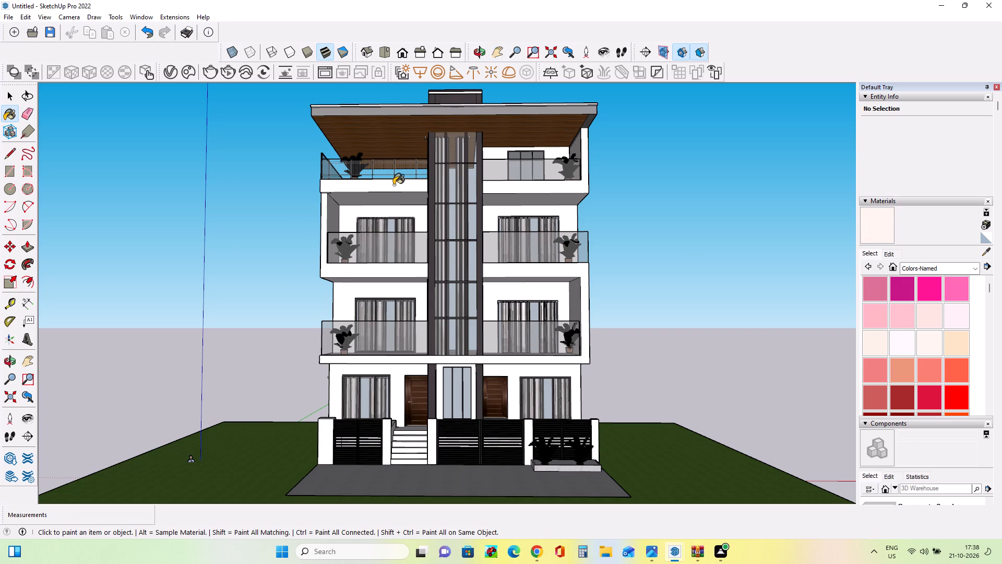
pyautogui.click(393, 185)
pyautogui.click(499, 190)
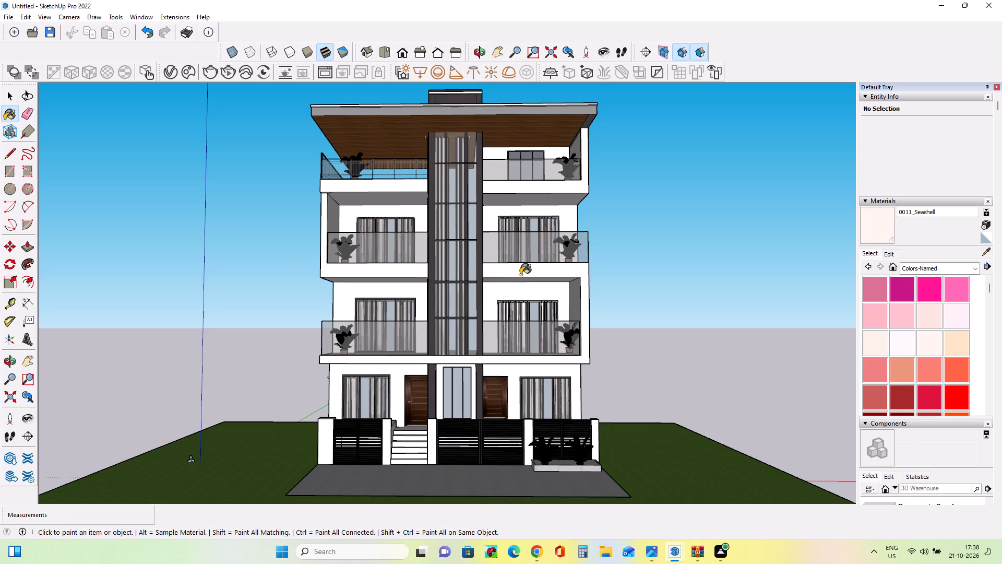
pyautogui.click(520, 274)
pyautogui.click(419, 275)
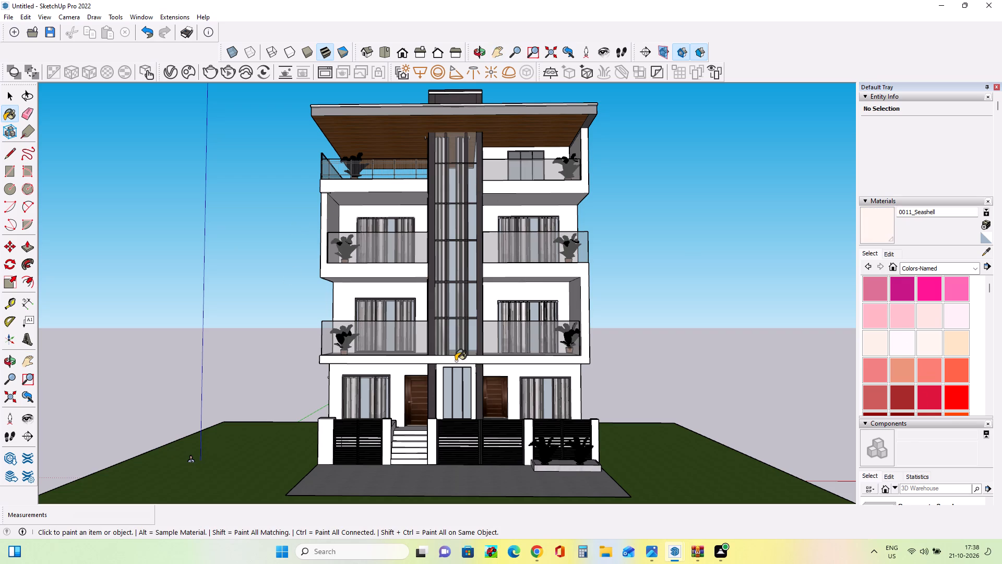
pyautogui.click(456, 361)
pyautogui.click(513, 373)
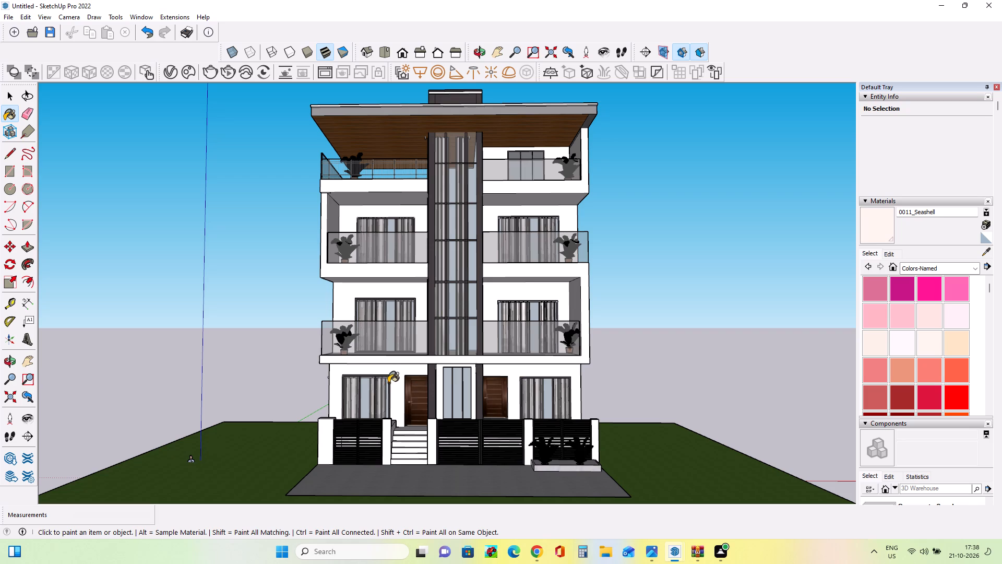
pyautogui.click(393, 381)
# Paint the treads and risers of the entrance steps and the adjoining gate pillars with 0011_Seashell.
pyautogui.click(417, 428)
pyautogui.click(417, 433)
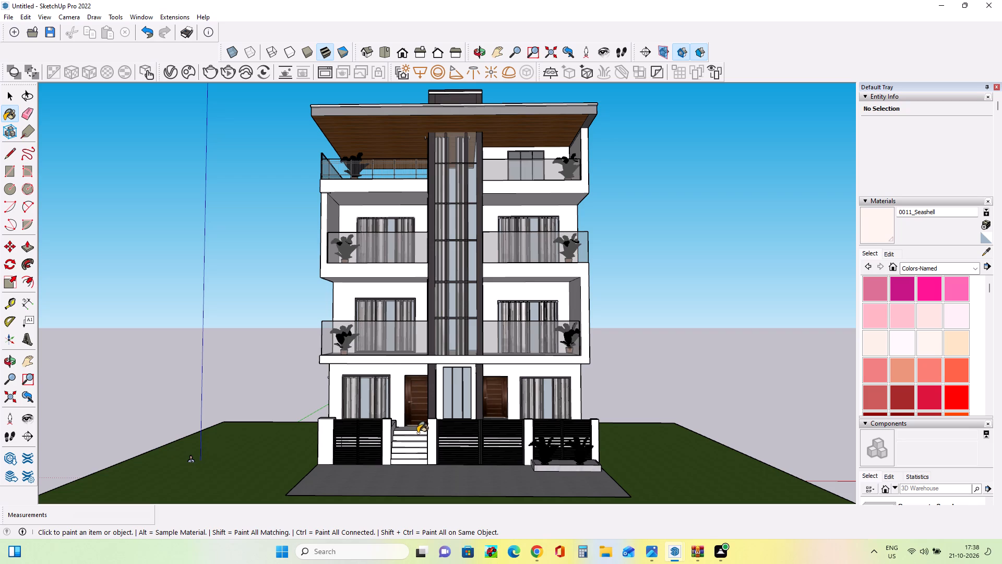
pyautogui.click(420, 440)
pyautogui.doubleClick(420, 445)
pyautogui.click(420, 450)
pyautogui.doubleClick(419, 454)
pyautogui.doubleClick(419, 457)
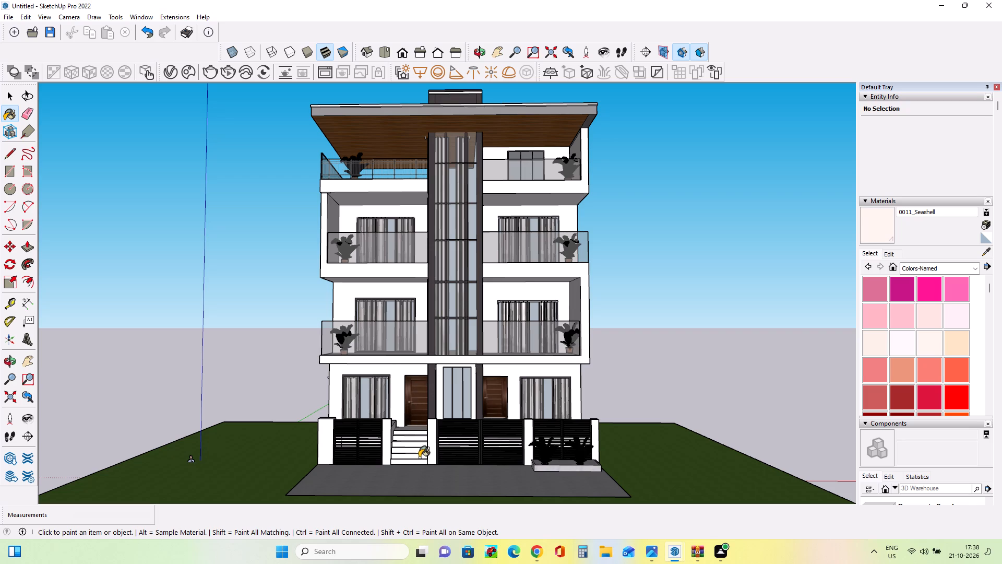
pyautogui.click(420, 461)
pyautogui.click(434, 455)
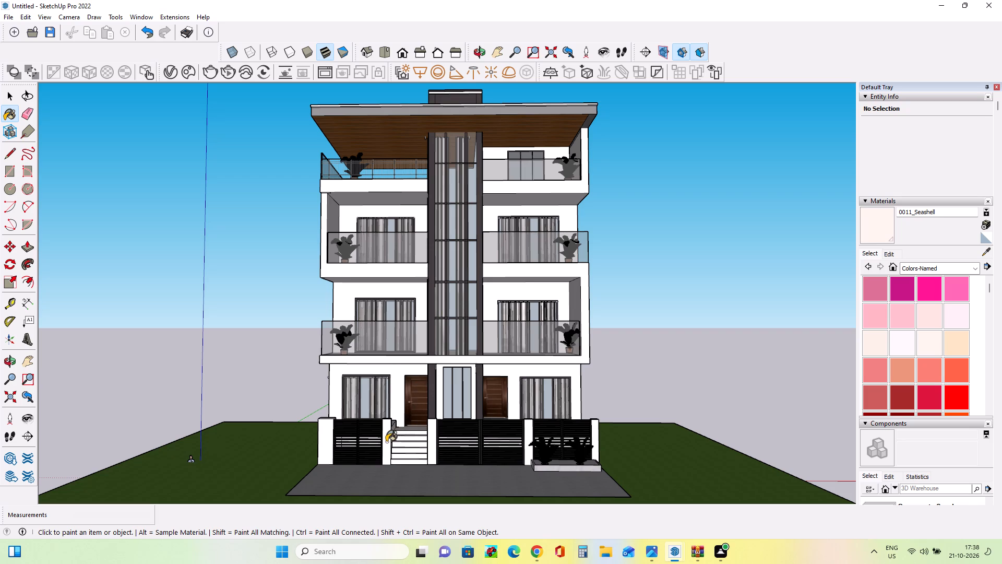
pyautogui.click(386, 442)
pyautogui.click(408, 444)
pyautogui.click(410, 438)
pyautogui.moveTo(410, 441); pyautogui.dragTo(410, 448)
pyautogui.click(410, 449)
pyautogui.doubleClick(410, 454)
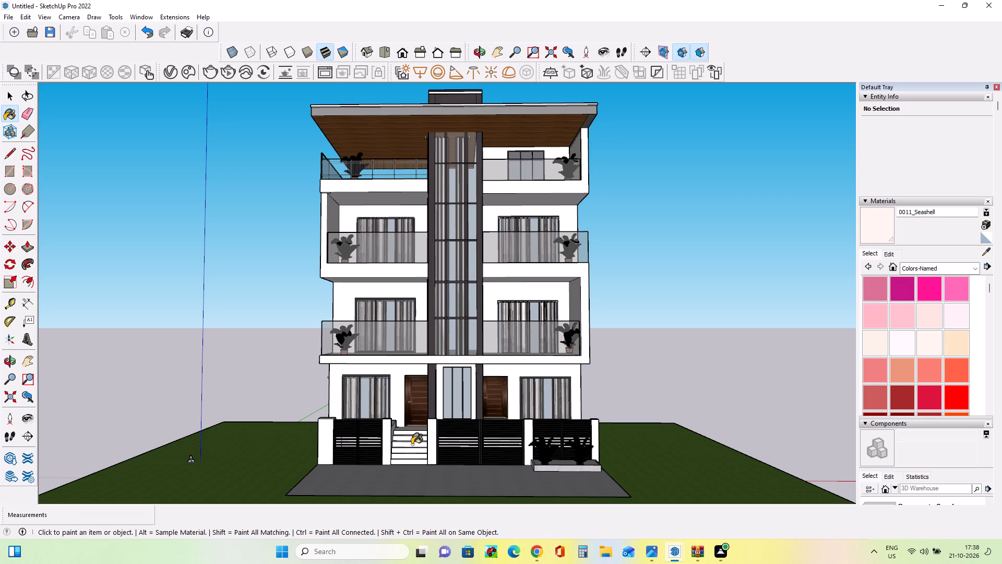
pyautogui.click(412, 444)
pyautogui.click(407, 447)
pyautogui.click(412, 427)
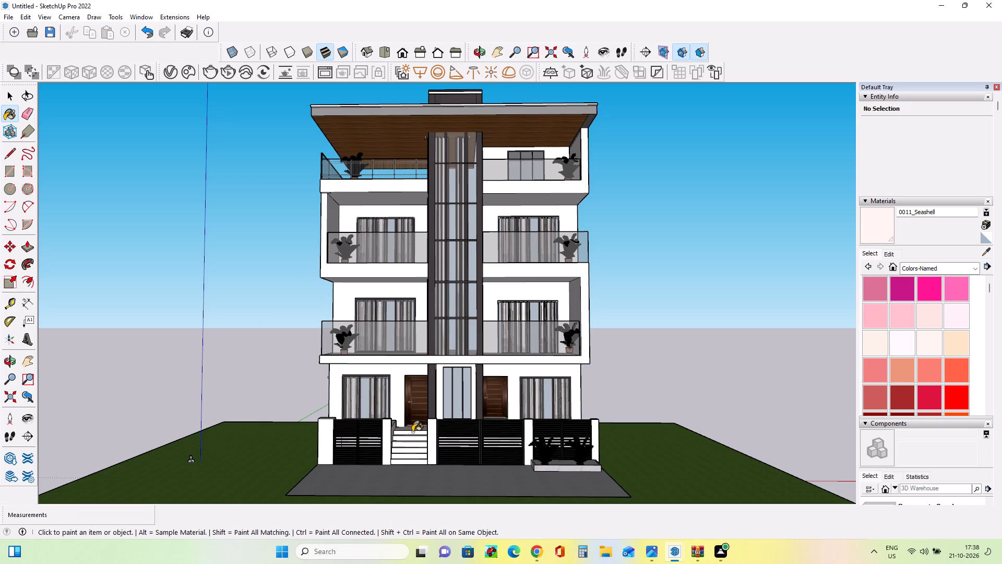
pyautogui.click(412, 432)
pyautogui.click(412, 444)
pyautogui.doubleClick(412, 451)
pyautogui.click(411, 460)
# Paint the remaining boundary wall pillars and the ground-floor wall's outer edge with 0011_Seashell.
pyautogui.click(321, 444)
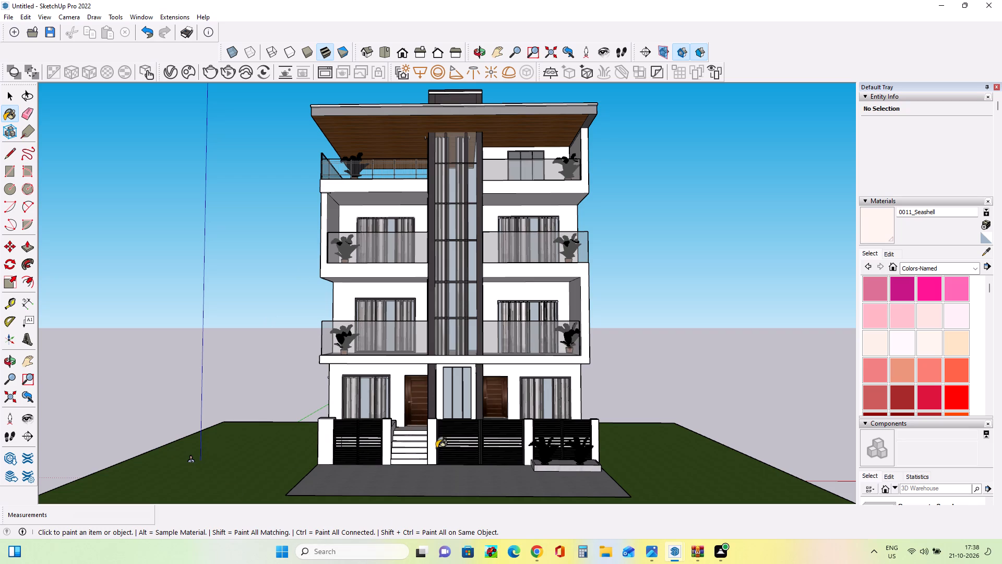
pyautogui.click(430, 453)
pyautogui.click(527, 456)
pyautogui.click(597, 449)
pyautogui.click(333, 383)
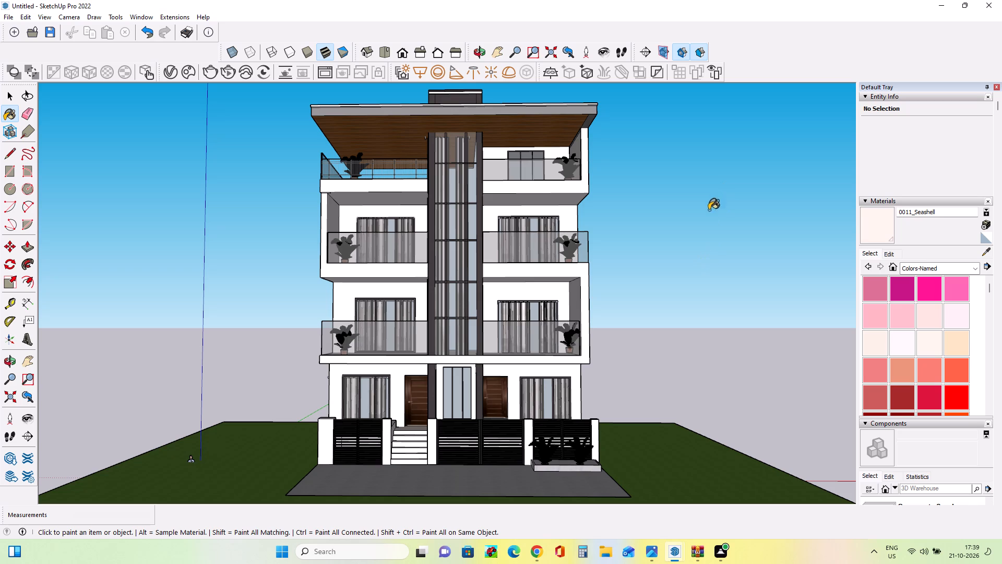
# Frame the whole front facade with its paved forecourt and render it again with V-Ray.
pyautogui.scroll(1, 774, 198)
pyautogui.scroll(-1, 768, 84)
pyautogui.scroll(1, 768, 84)
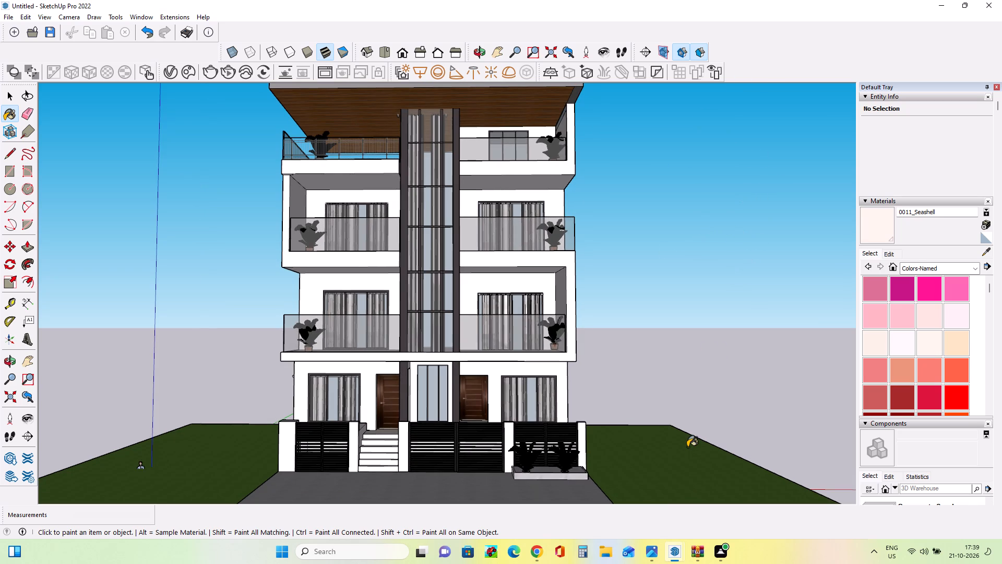
pyautogui.scroll(-1, 687, 447)
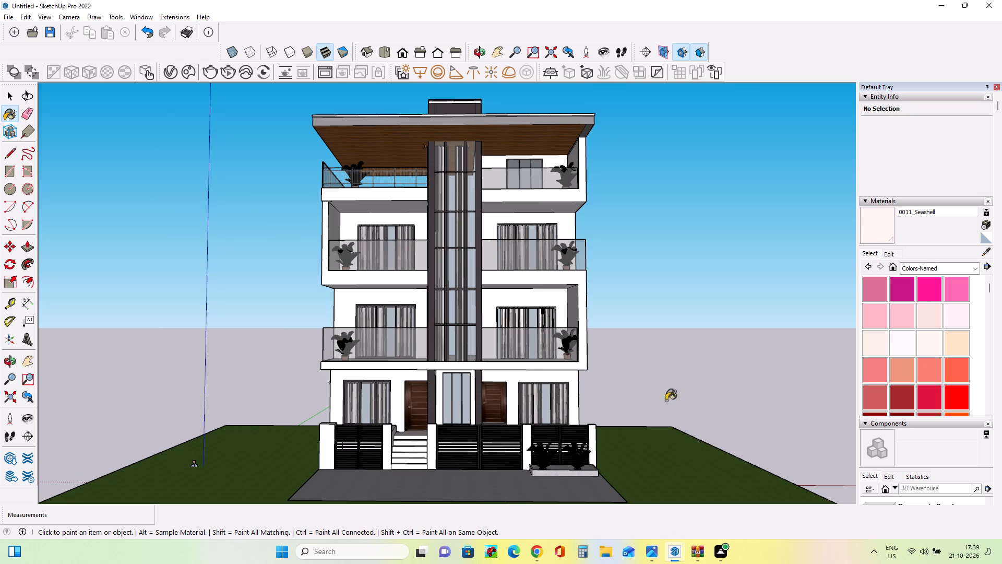
pyautogui.click(210, 72)
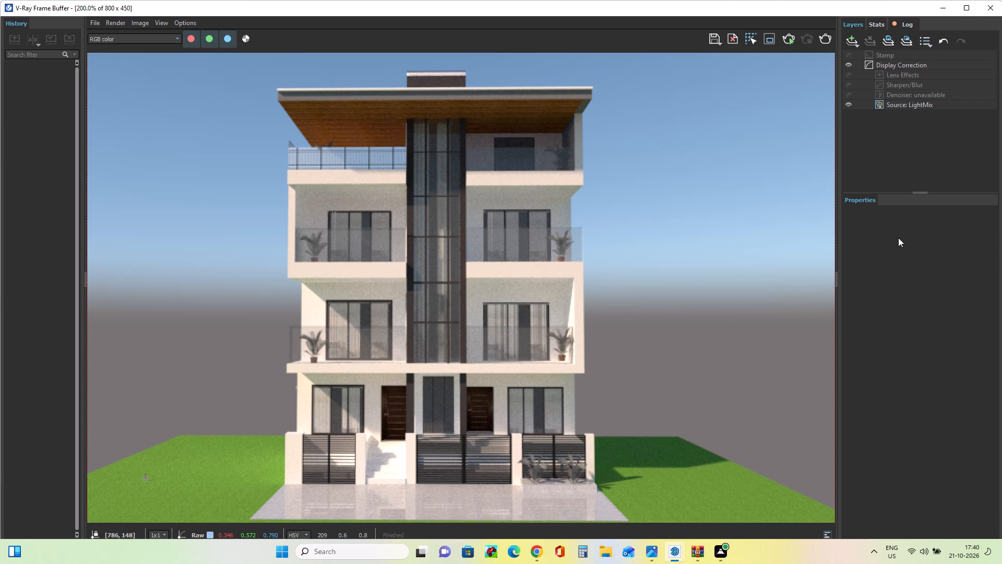
# Raise the SunLight intensity in the render's Light Mix to 1.280.
pyautogui.click(886, 198)
pyautogui.click(881, 105)
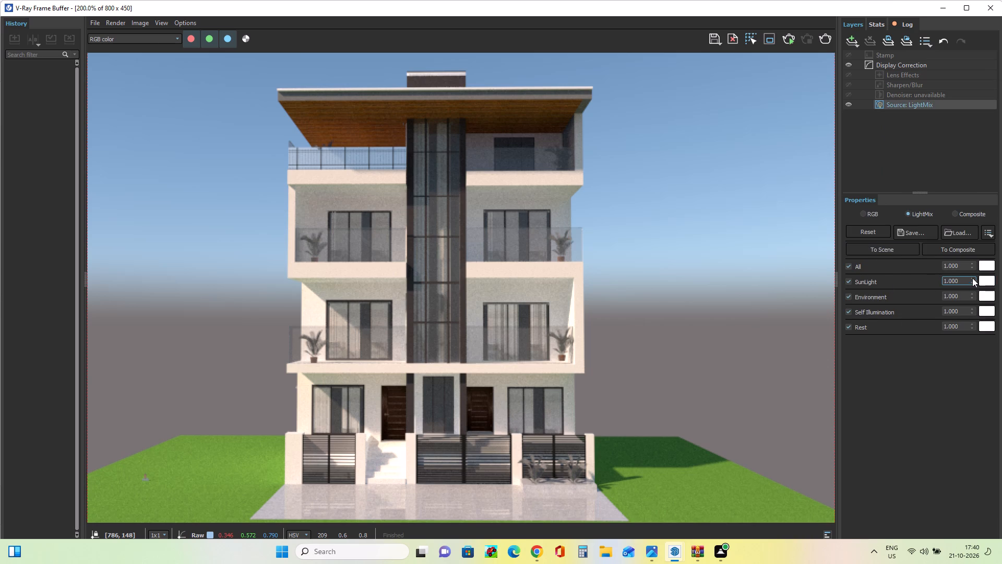
pyautogui.moveTo(972, 278); pyautogui.dragTo(967, 261)
pyautogui.moveTo(967, 261); pyautogui.dragTo(967, 252)
pyautogui.moveTo(967, 252); pyautogui.dragTo(965, 247)
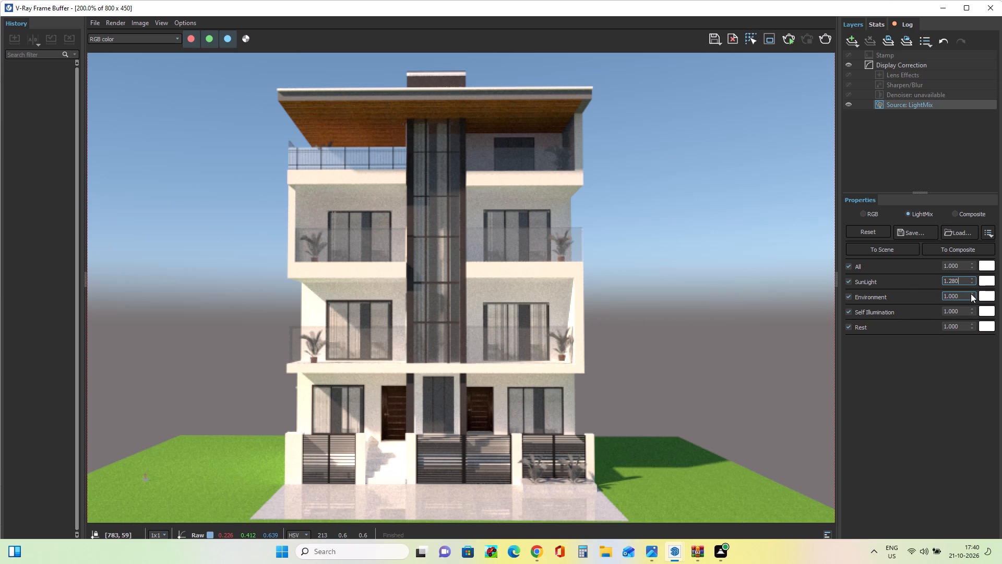
# Adjust the Environment intensity in the Light Mix, trying brighter values up to 2.080 before lowering it to about 1.17.
pyautogui.moveTo(971, 293); pyautogui.dragTo(964, 237)
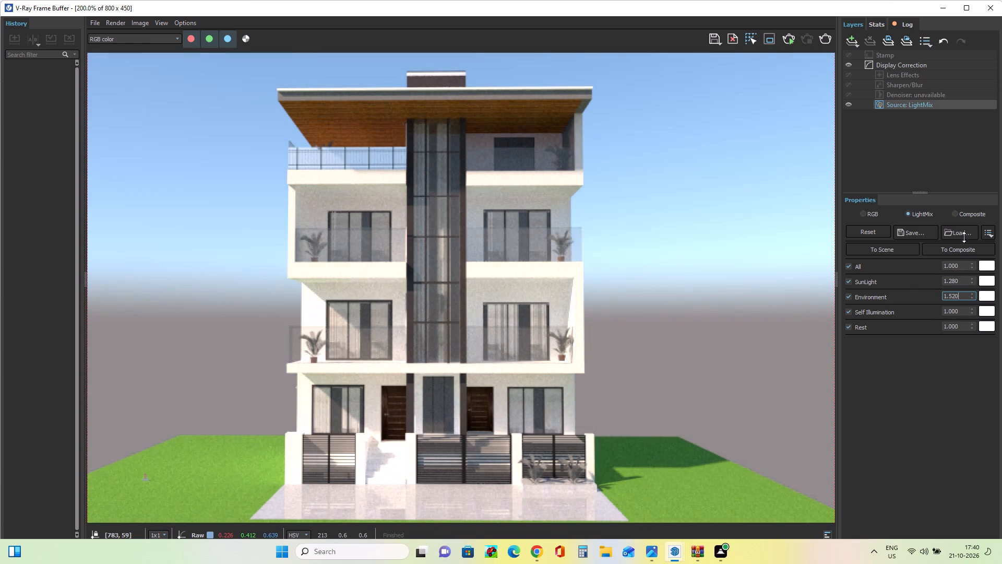
pyautogui.moveTo(964, 237); pyautogui.dragTo(953, 179)
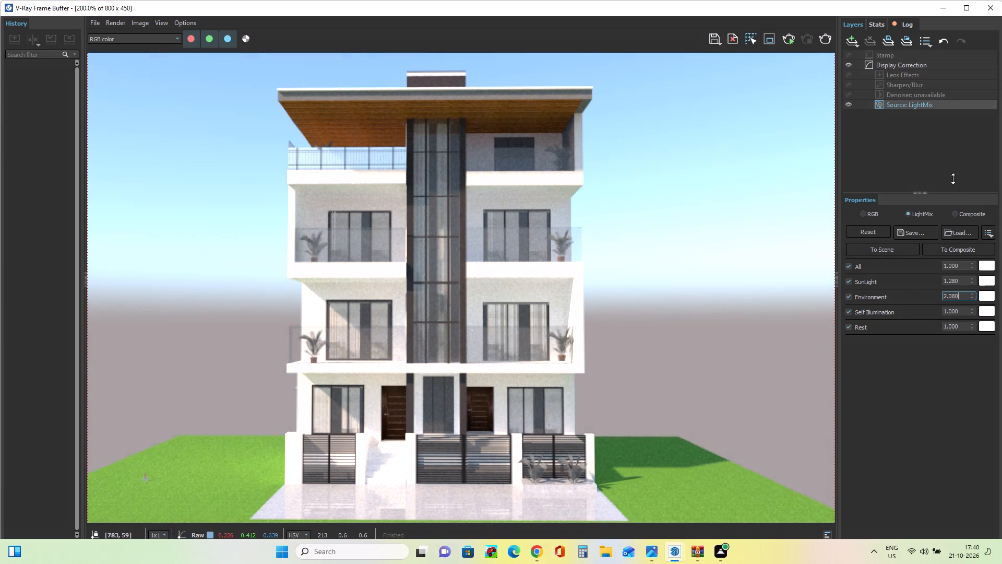
pyautogui.moveTo(953, 179); pyautogui.dragTo(980, 240)
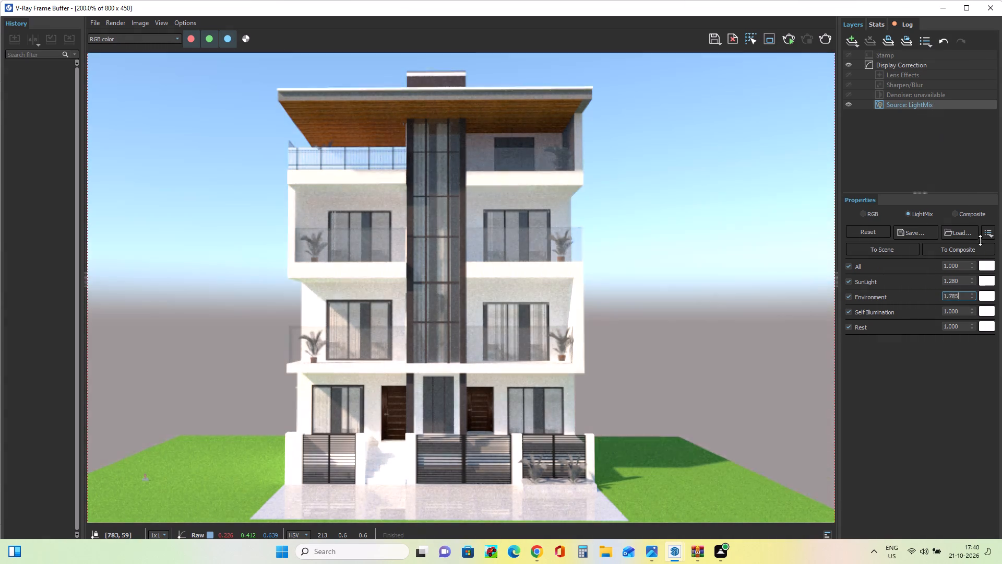
pyautogui.moveTo(980, 240); pyautogui.dragTo(992, 274)
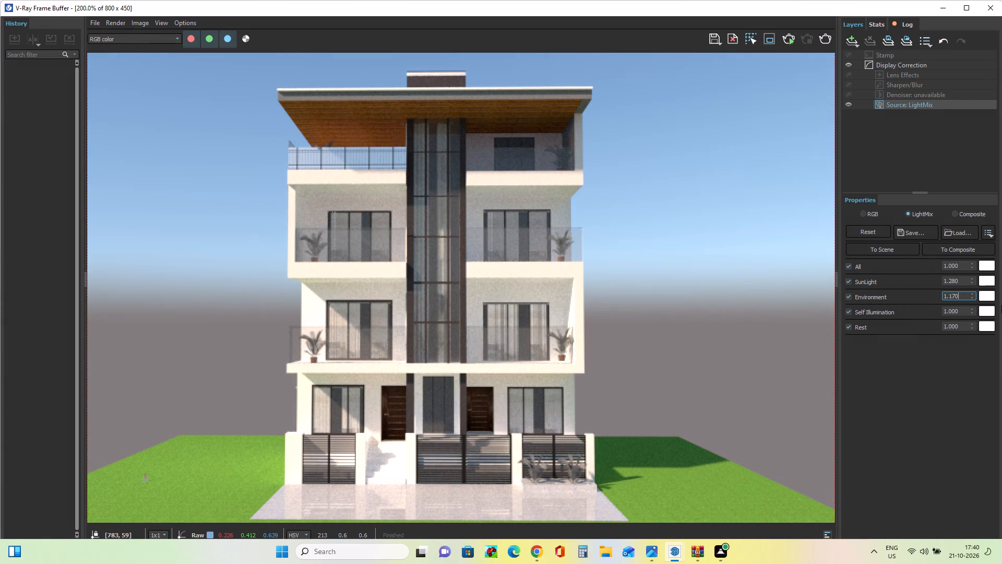
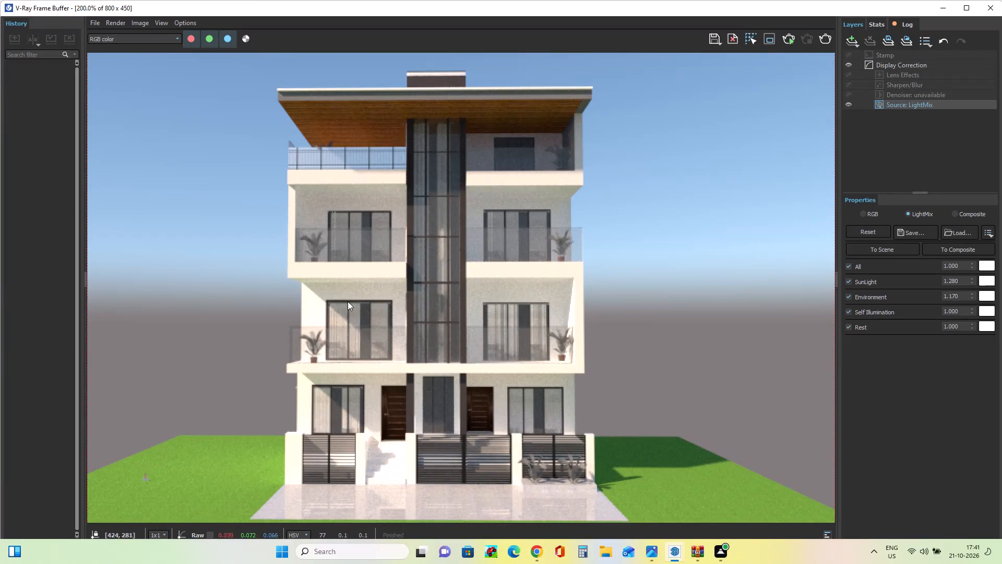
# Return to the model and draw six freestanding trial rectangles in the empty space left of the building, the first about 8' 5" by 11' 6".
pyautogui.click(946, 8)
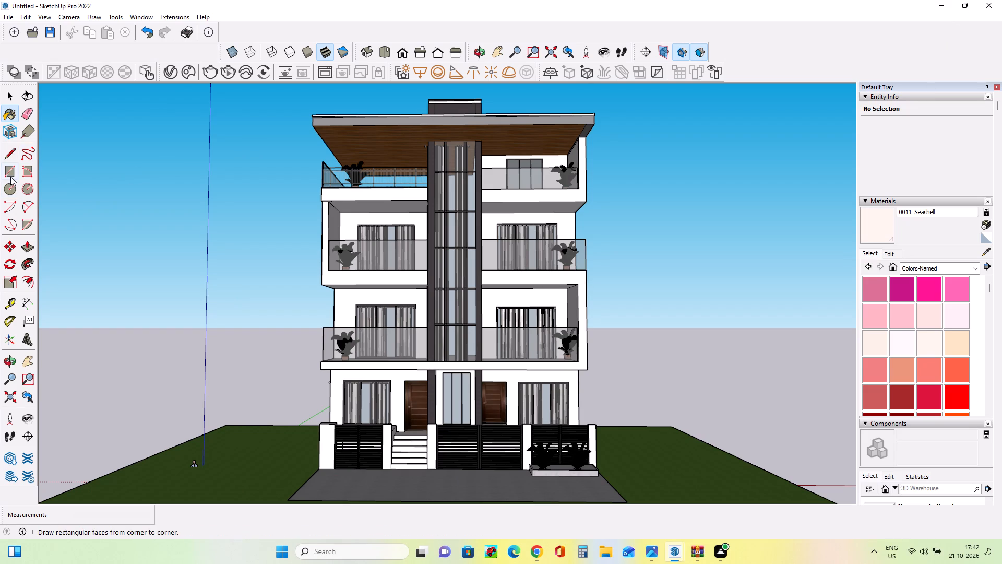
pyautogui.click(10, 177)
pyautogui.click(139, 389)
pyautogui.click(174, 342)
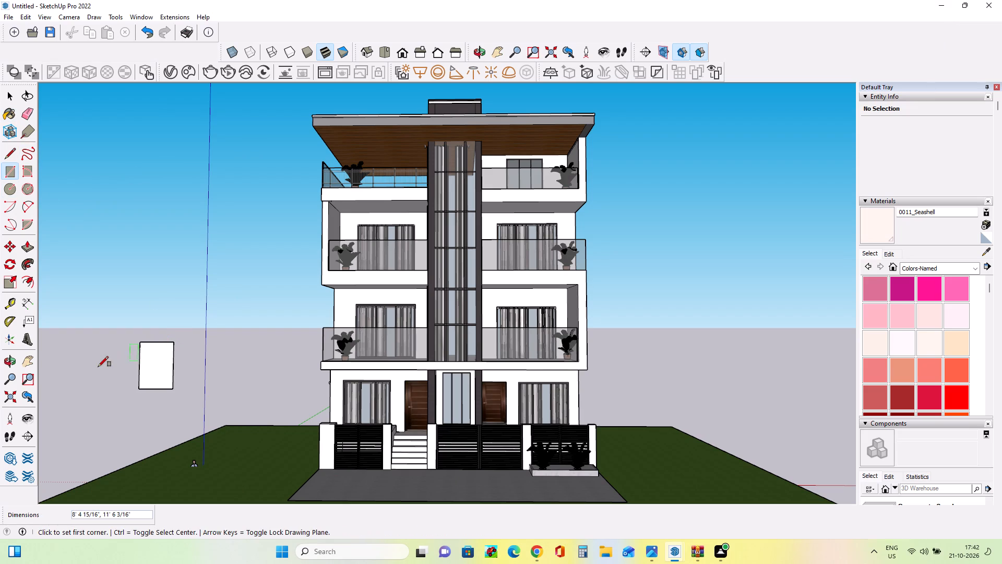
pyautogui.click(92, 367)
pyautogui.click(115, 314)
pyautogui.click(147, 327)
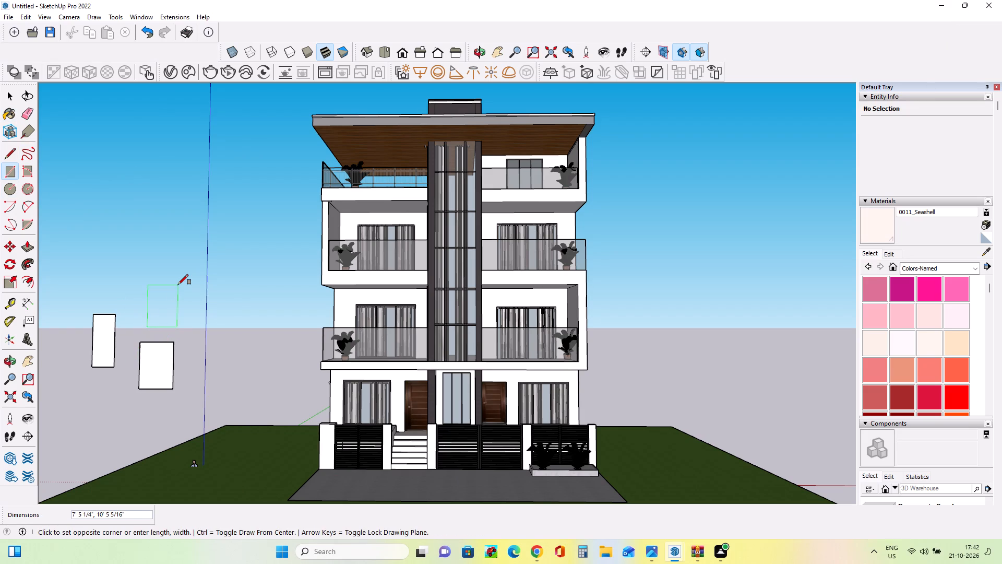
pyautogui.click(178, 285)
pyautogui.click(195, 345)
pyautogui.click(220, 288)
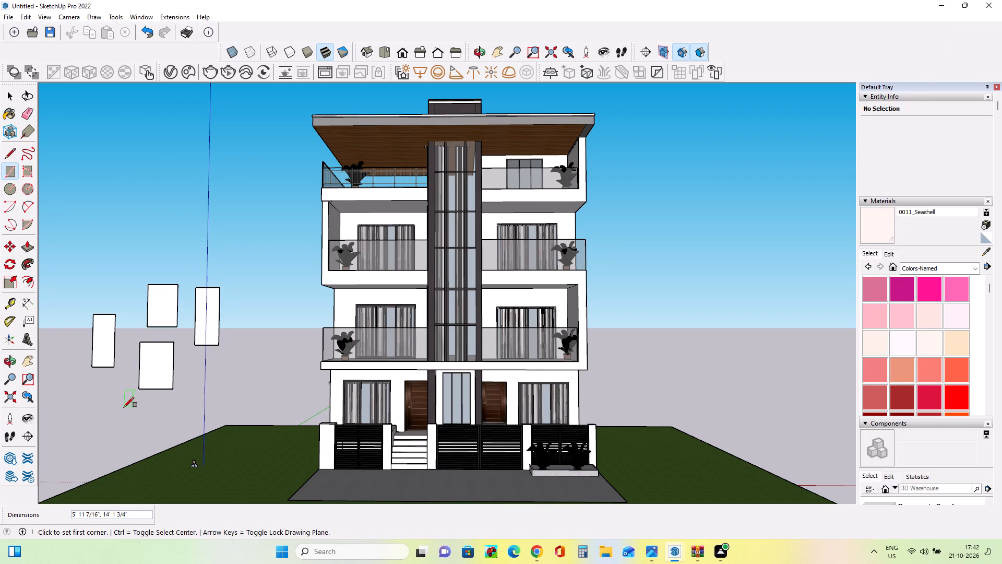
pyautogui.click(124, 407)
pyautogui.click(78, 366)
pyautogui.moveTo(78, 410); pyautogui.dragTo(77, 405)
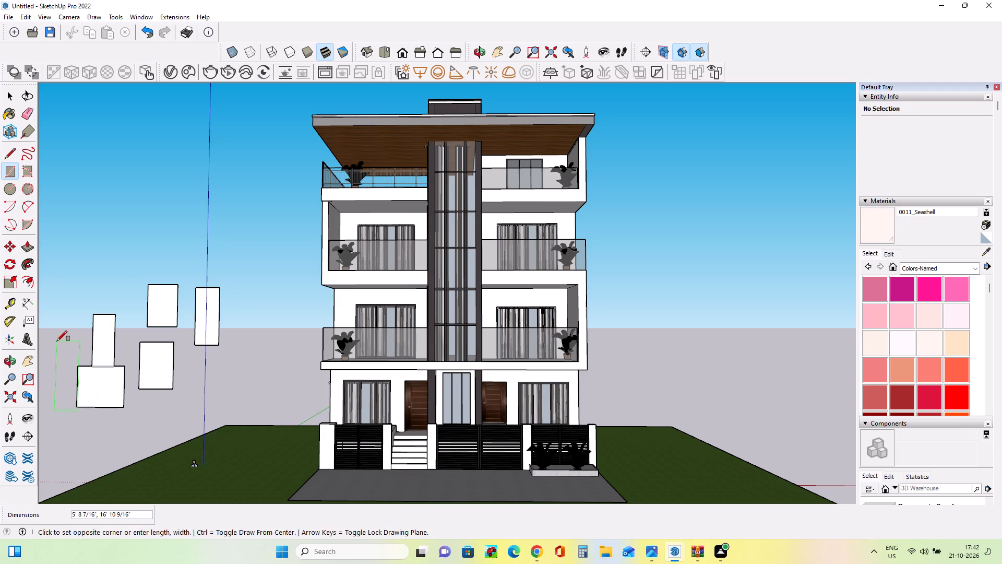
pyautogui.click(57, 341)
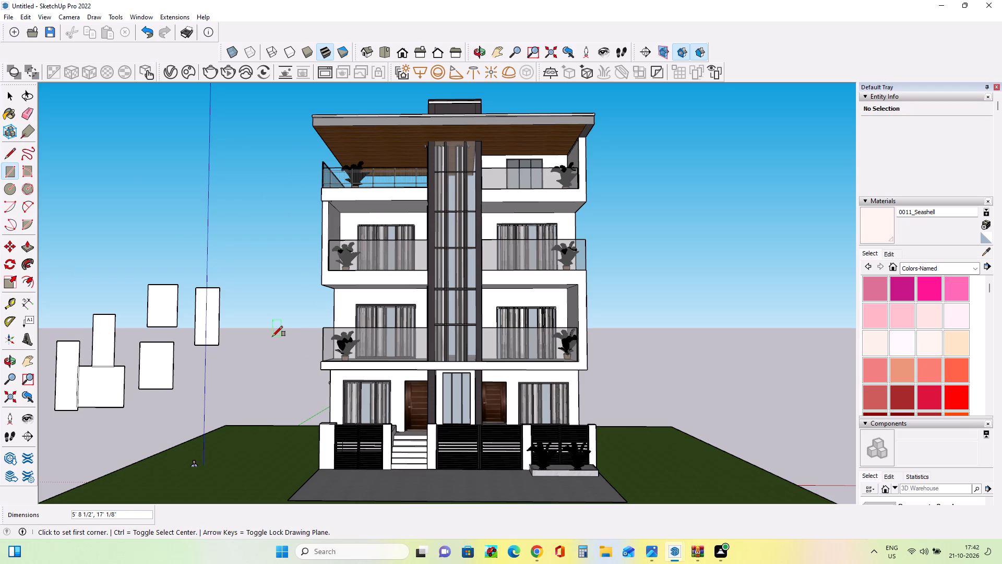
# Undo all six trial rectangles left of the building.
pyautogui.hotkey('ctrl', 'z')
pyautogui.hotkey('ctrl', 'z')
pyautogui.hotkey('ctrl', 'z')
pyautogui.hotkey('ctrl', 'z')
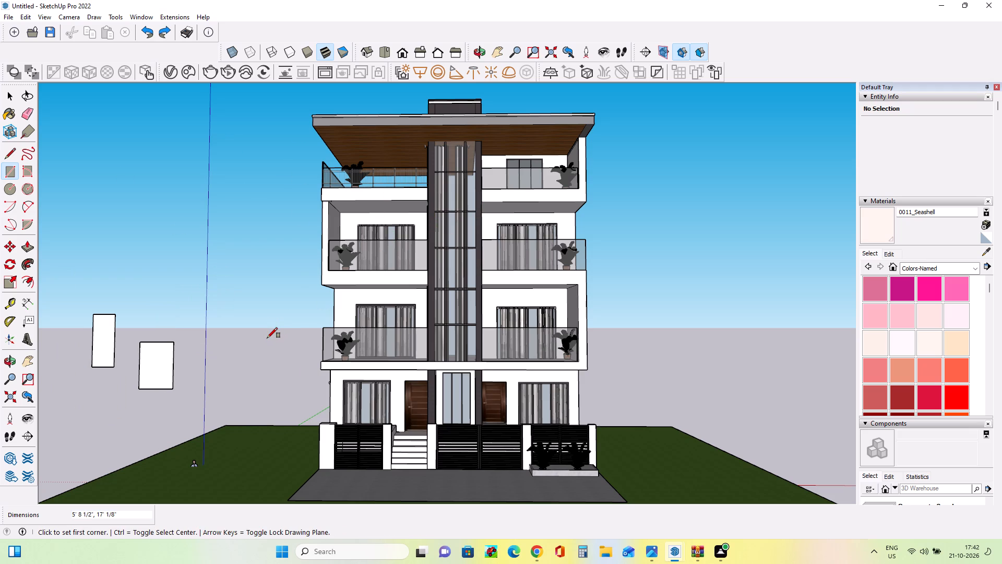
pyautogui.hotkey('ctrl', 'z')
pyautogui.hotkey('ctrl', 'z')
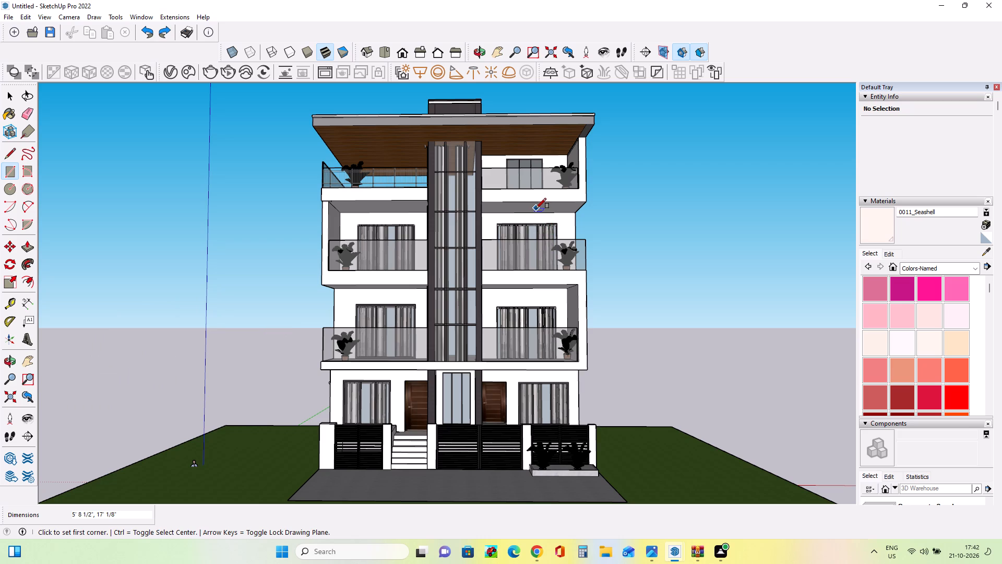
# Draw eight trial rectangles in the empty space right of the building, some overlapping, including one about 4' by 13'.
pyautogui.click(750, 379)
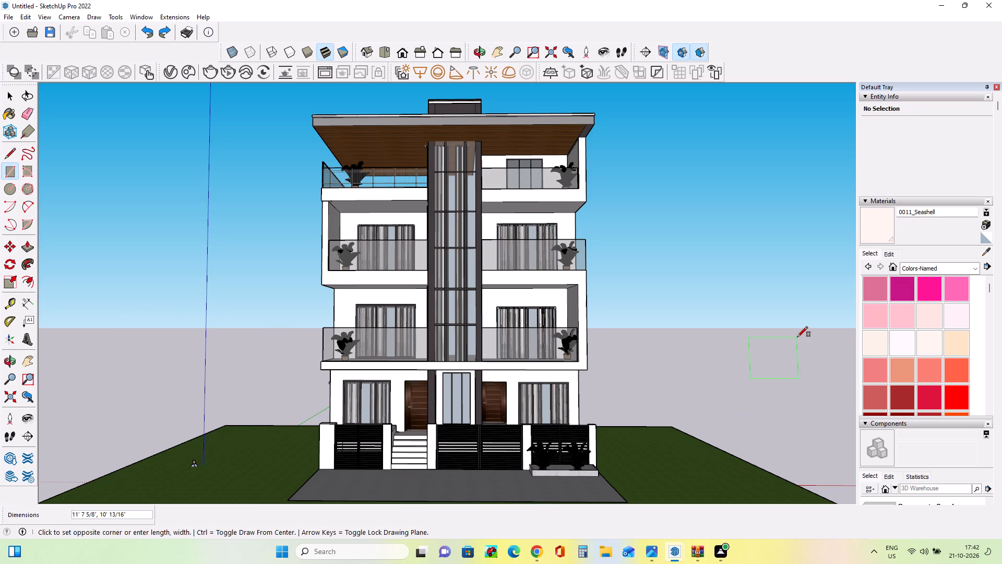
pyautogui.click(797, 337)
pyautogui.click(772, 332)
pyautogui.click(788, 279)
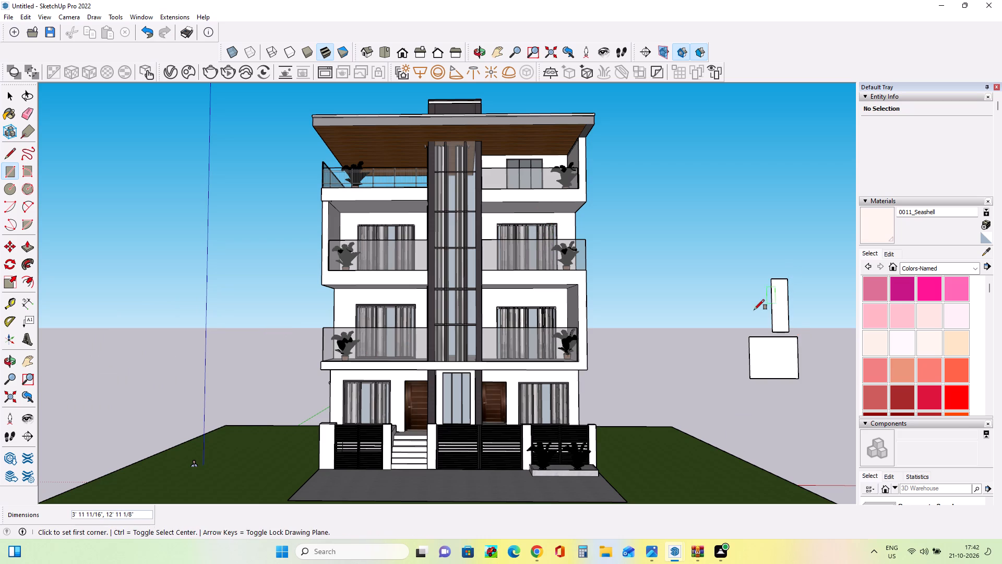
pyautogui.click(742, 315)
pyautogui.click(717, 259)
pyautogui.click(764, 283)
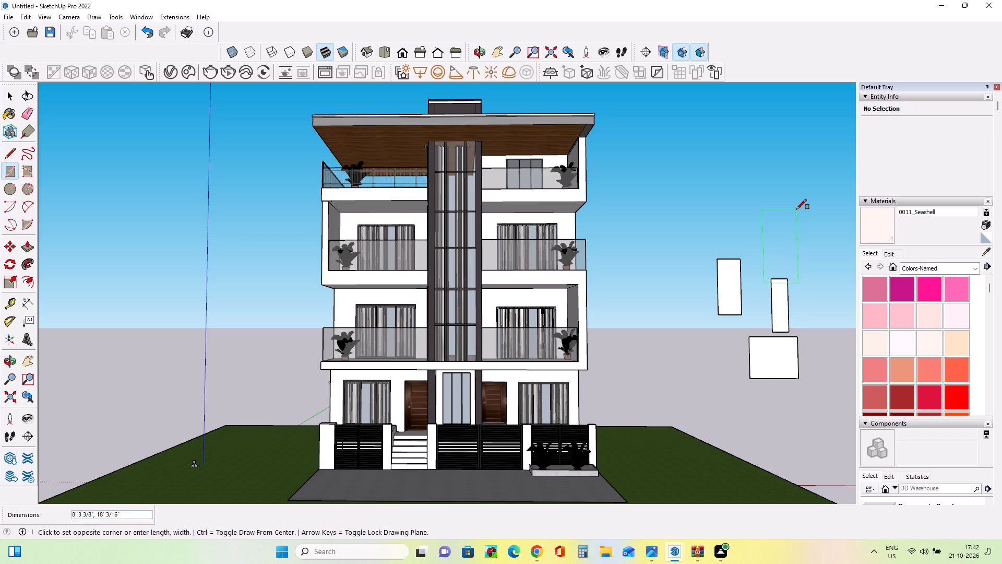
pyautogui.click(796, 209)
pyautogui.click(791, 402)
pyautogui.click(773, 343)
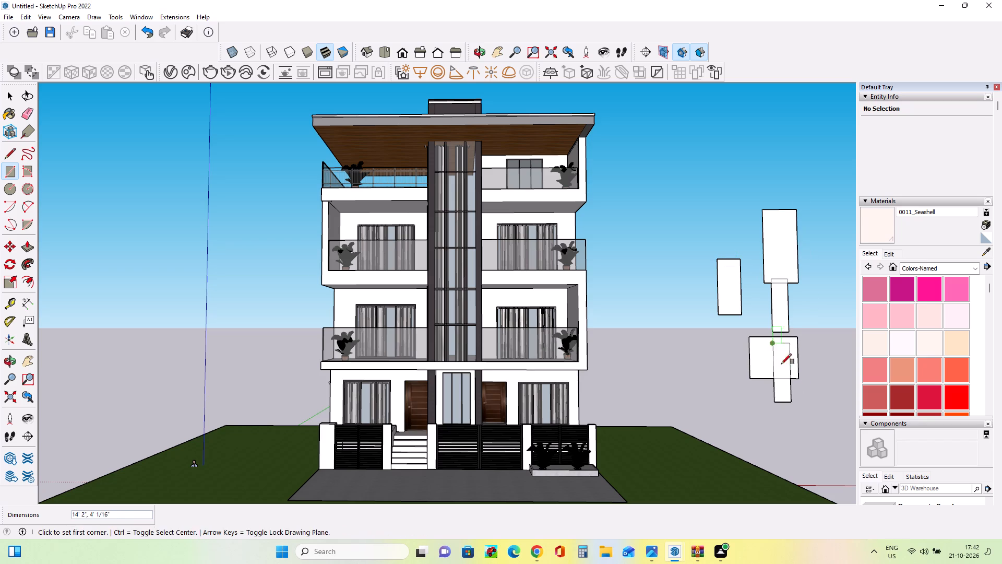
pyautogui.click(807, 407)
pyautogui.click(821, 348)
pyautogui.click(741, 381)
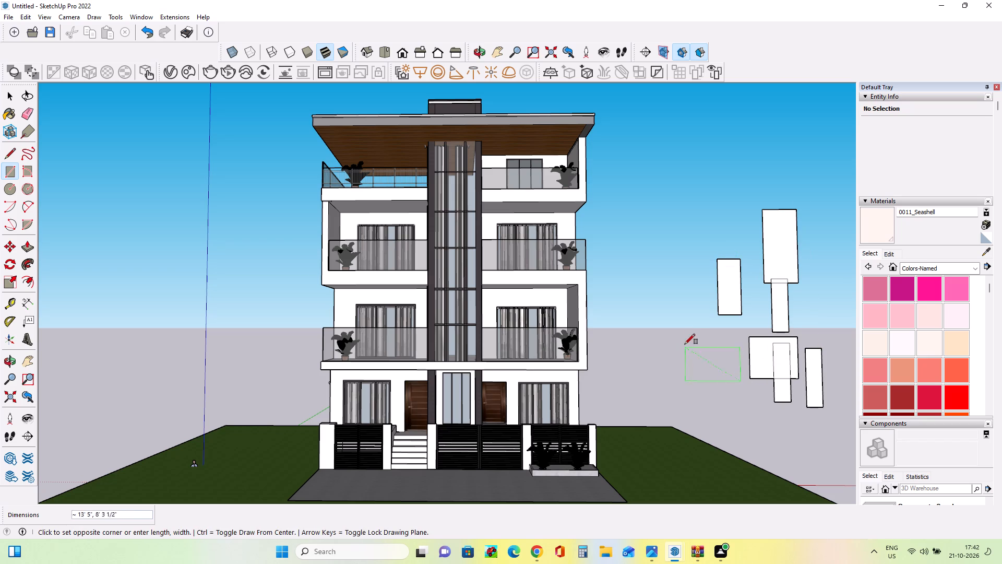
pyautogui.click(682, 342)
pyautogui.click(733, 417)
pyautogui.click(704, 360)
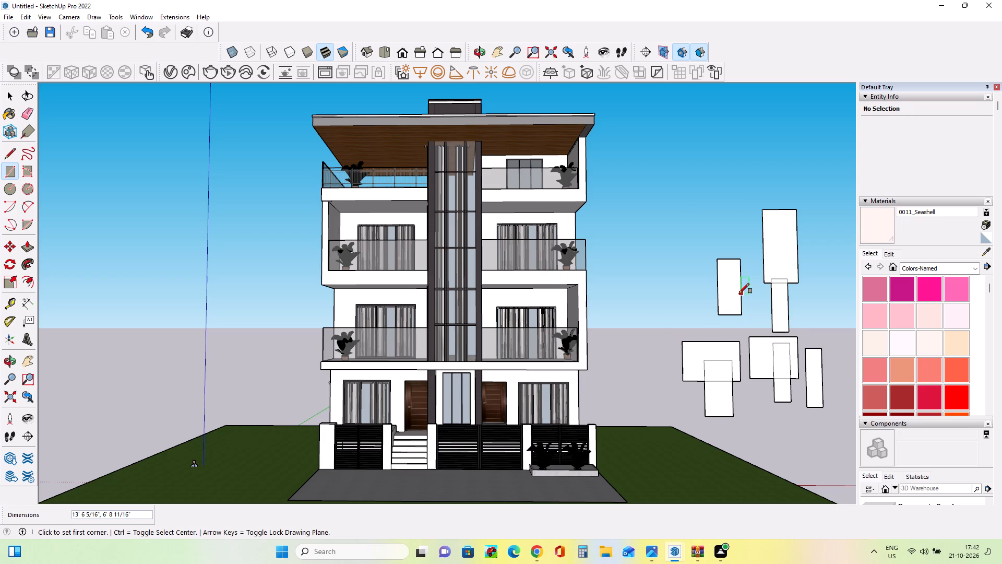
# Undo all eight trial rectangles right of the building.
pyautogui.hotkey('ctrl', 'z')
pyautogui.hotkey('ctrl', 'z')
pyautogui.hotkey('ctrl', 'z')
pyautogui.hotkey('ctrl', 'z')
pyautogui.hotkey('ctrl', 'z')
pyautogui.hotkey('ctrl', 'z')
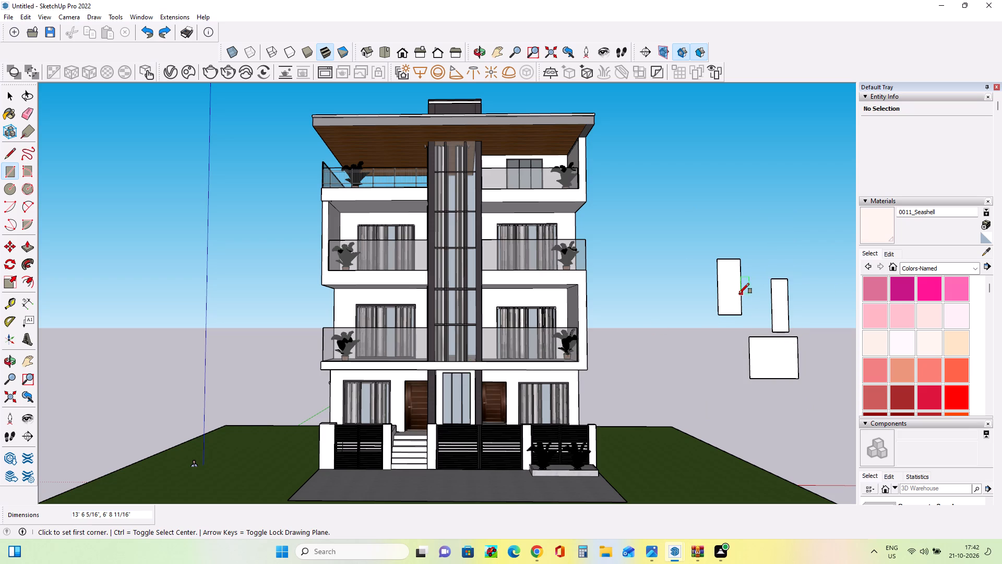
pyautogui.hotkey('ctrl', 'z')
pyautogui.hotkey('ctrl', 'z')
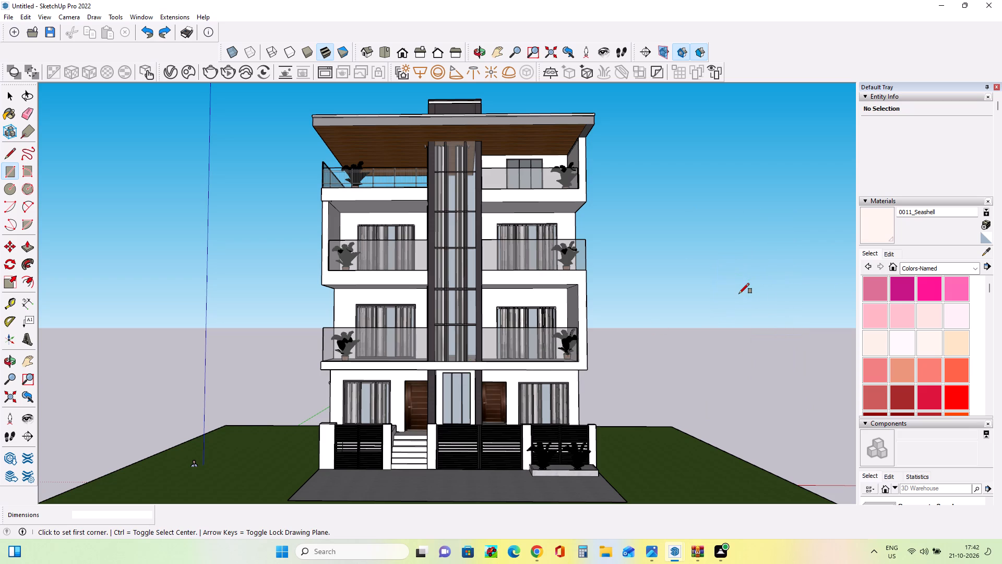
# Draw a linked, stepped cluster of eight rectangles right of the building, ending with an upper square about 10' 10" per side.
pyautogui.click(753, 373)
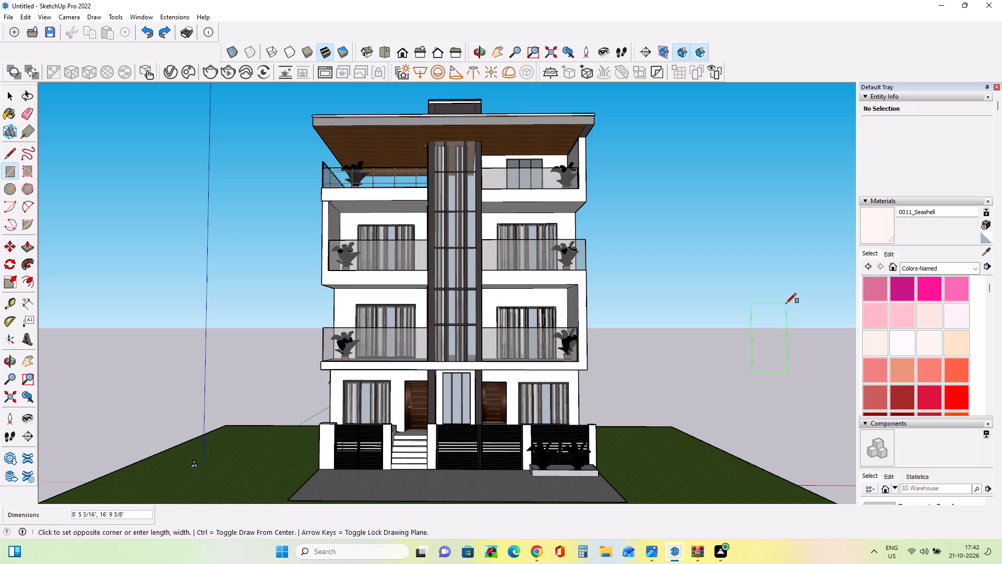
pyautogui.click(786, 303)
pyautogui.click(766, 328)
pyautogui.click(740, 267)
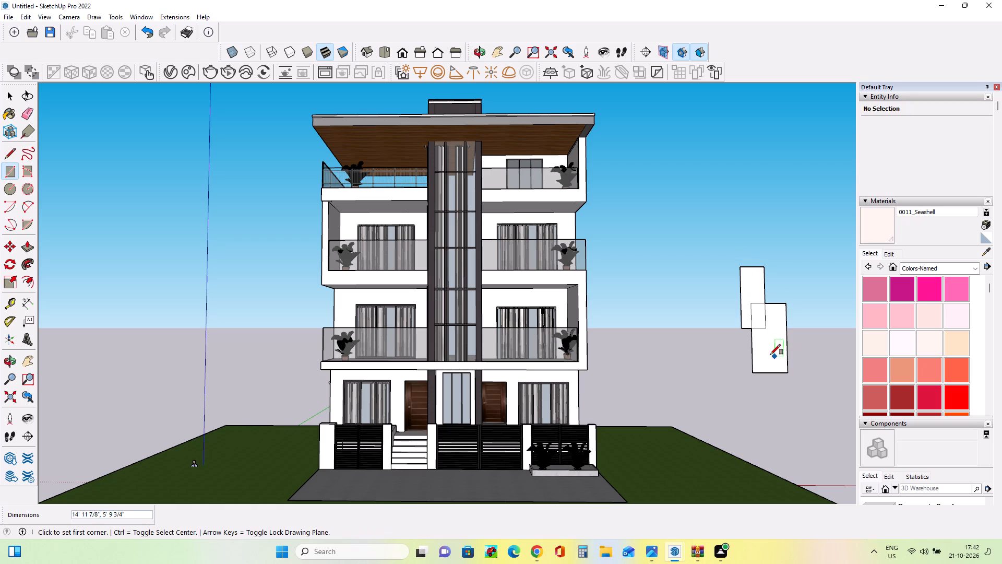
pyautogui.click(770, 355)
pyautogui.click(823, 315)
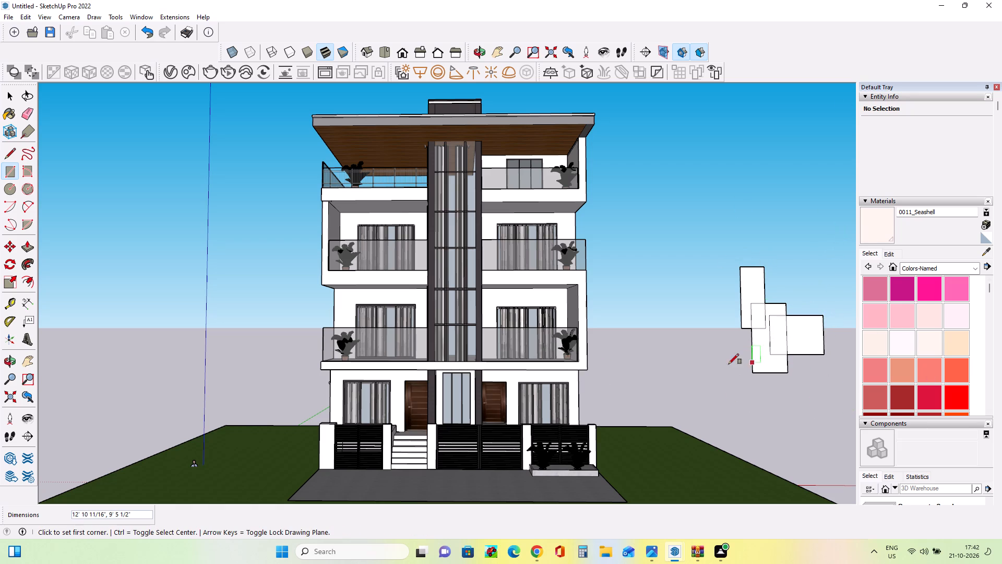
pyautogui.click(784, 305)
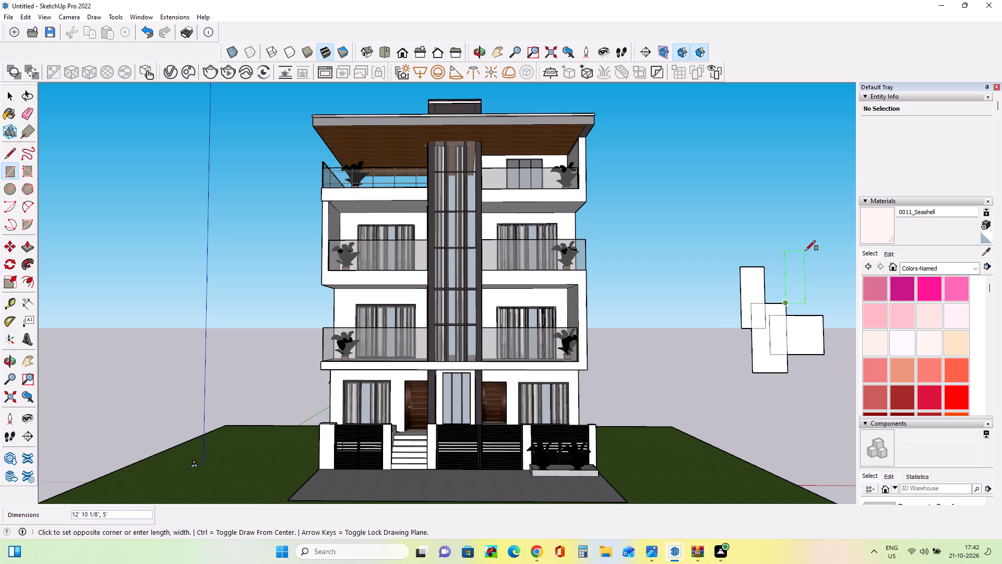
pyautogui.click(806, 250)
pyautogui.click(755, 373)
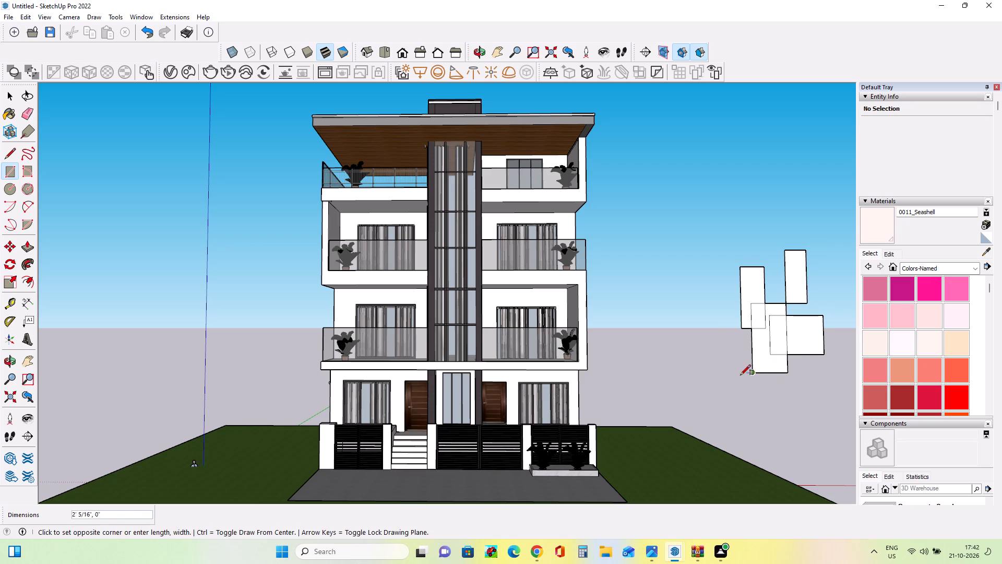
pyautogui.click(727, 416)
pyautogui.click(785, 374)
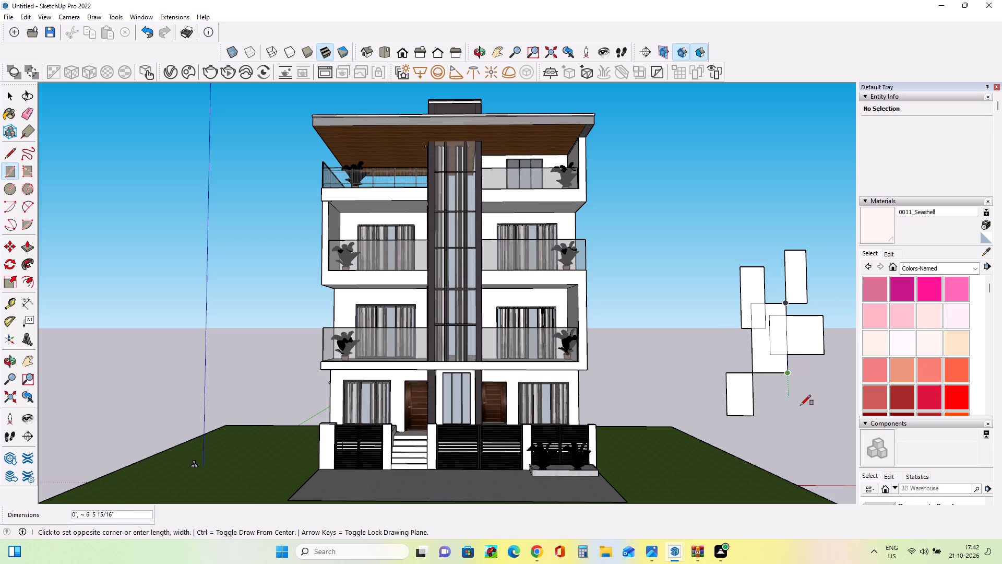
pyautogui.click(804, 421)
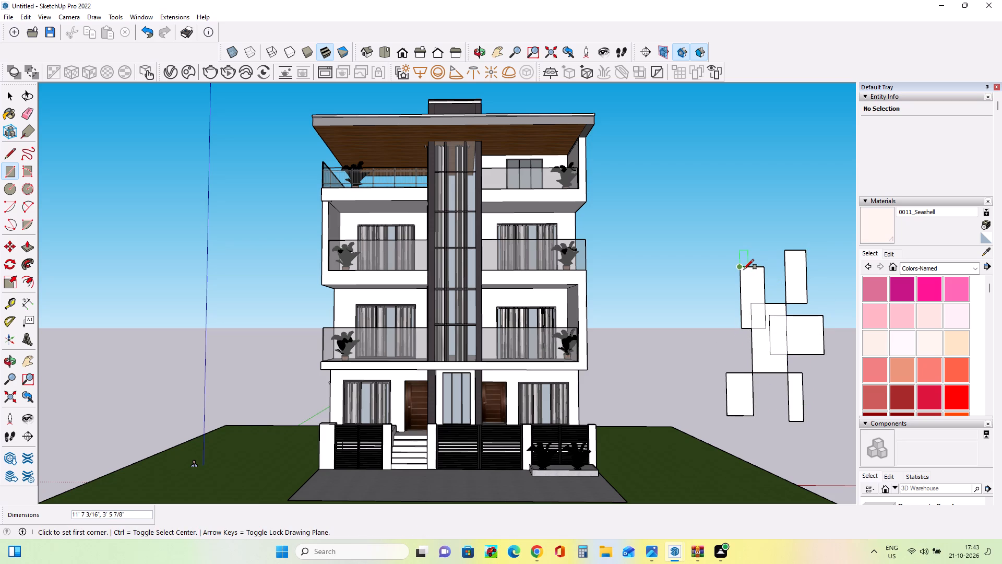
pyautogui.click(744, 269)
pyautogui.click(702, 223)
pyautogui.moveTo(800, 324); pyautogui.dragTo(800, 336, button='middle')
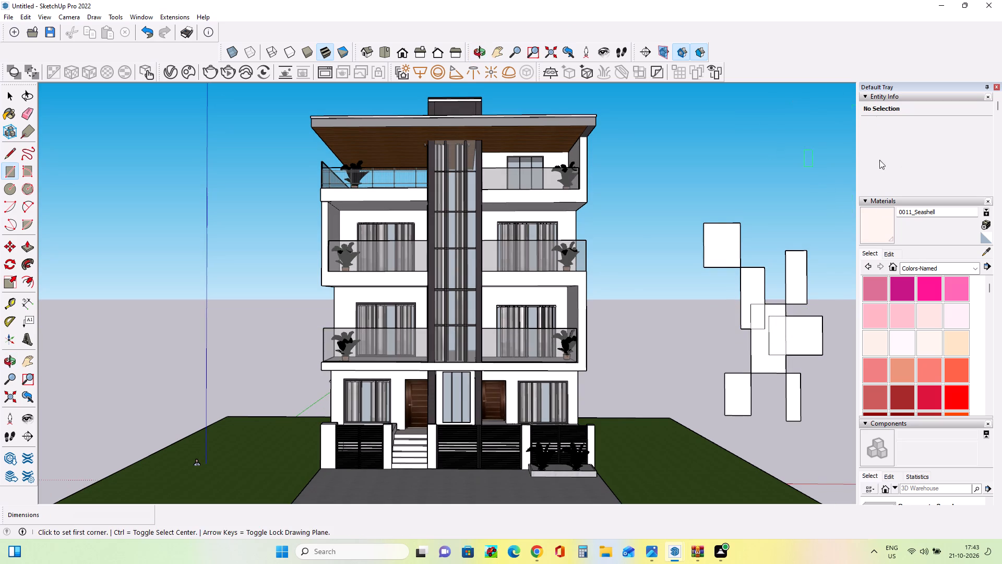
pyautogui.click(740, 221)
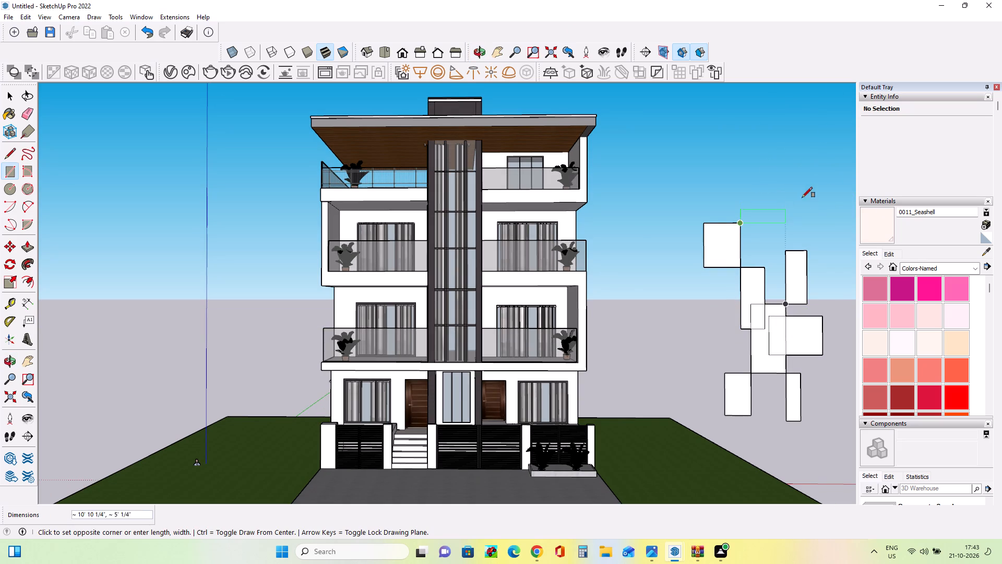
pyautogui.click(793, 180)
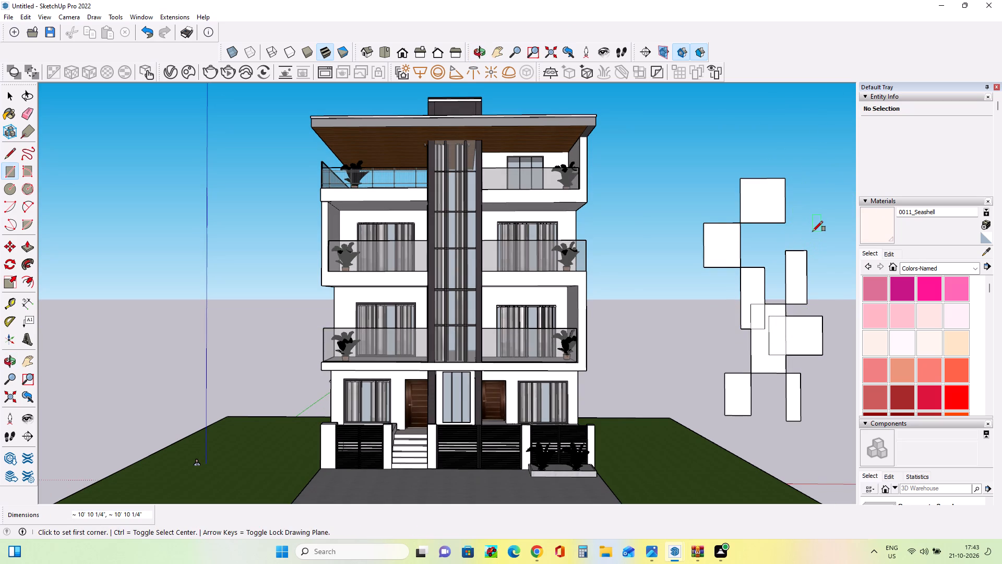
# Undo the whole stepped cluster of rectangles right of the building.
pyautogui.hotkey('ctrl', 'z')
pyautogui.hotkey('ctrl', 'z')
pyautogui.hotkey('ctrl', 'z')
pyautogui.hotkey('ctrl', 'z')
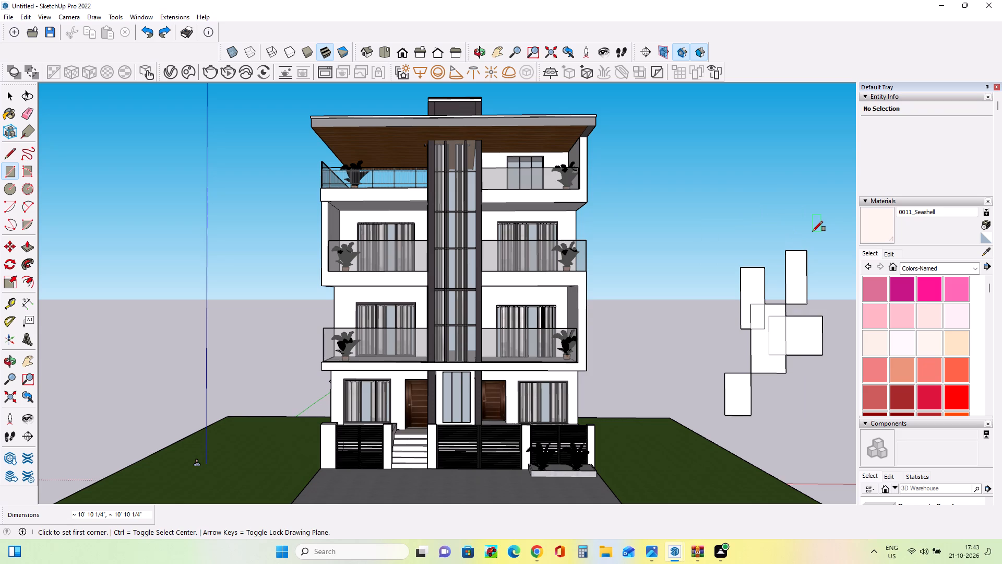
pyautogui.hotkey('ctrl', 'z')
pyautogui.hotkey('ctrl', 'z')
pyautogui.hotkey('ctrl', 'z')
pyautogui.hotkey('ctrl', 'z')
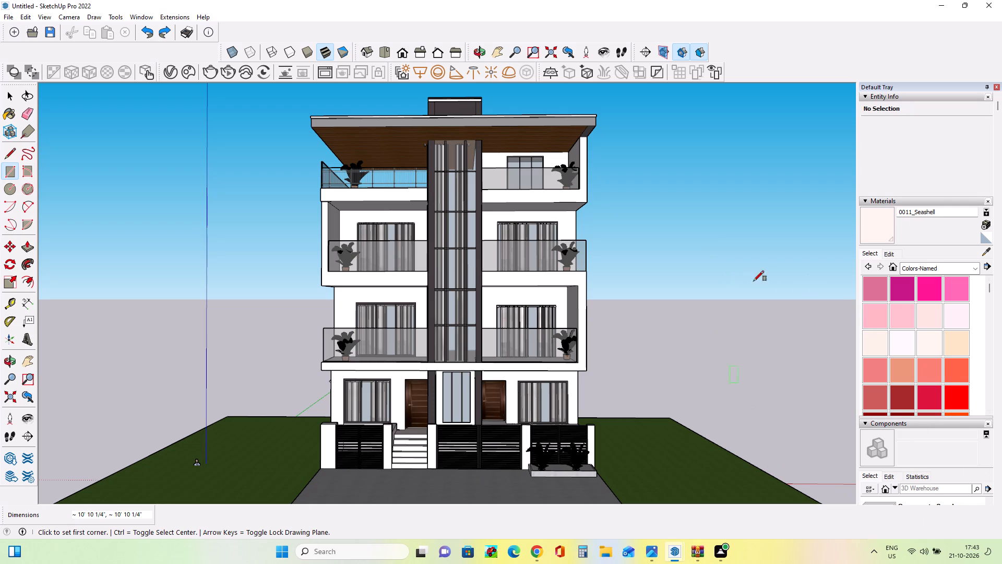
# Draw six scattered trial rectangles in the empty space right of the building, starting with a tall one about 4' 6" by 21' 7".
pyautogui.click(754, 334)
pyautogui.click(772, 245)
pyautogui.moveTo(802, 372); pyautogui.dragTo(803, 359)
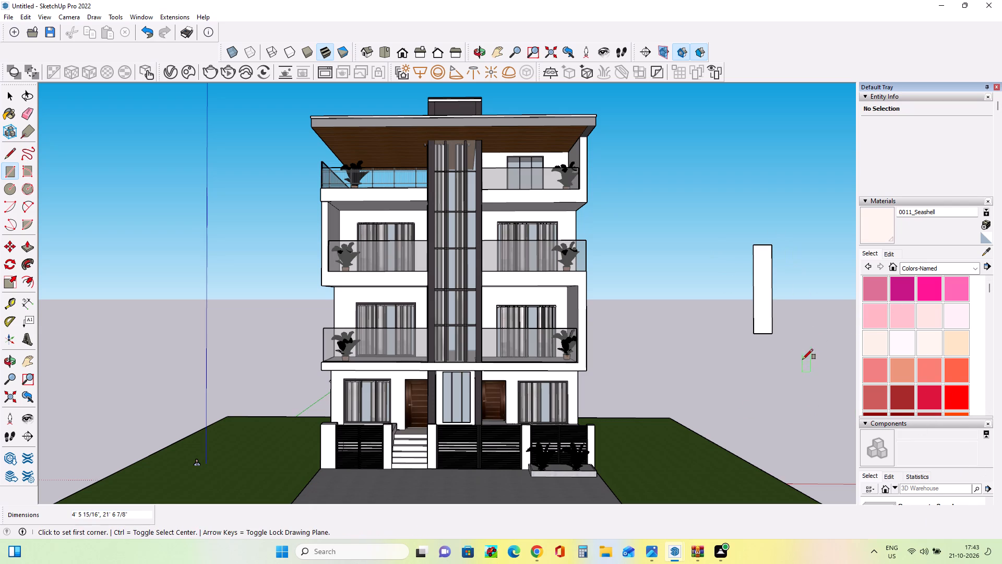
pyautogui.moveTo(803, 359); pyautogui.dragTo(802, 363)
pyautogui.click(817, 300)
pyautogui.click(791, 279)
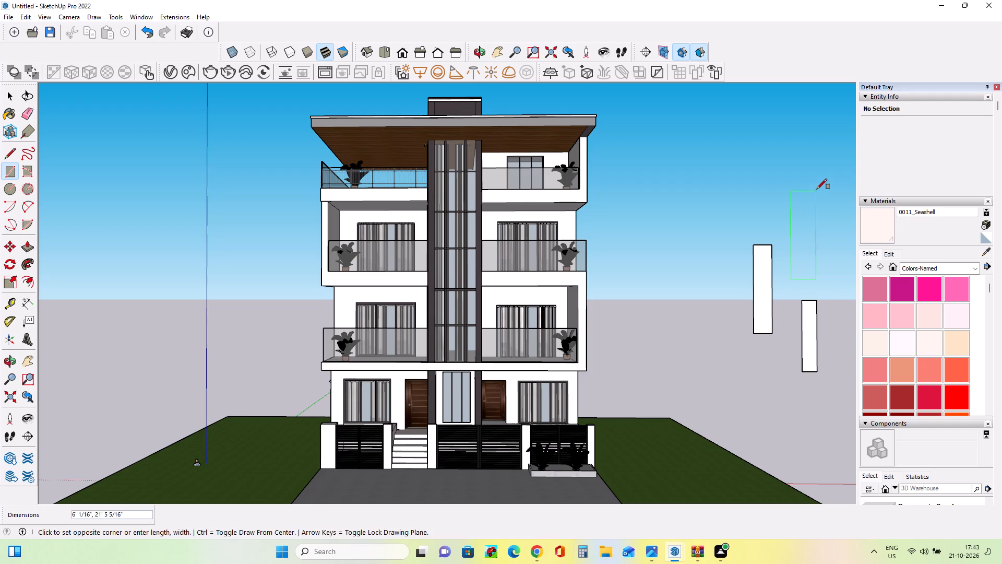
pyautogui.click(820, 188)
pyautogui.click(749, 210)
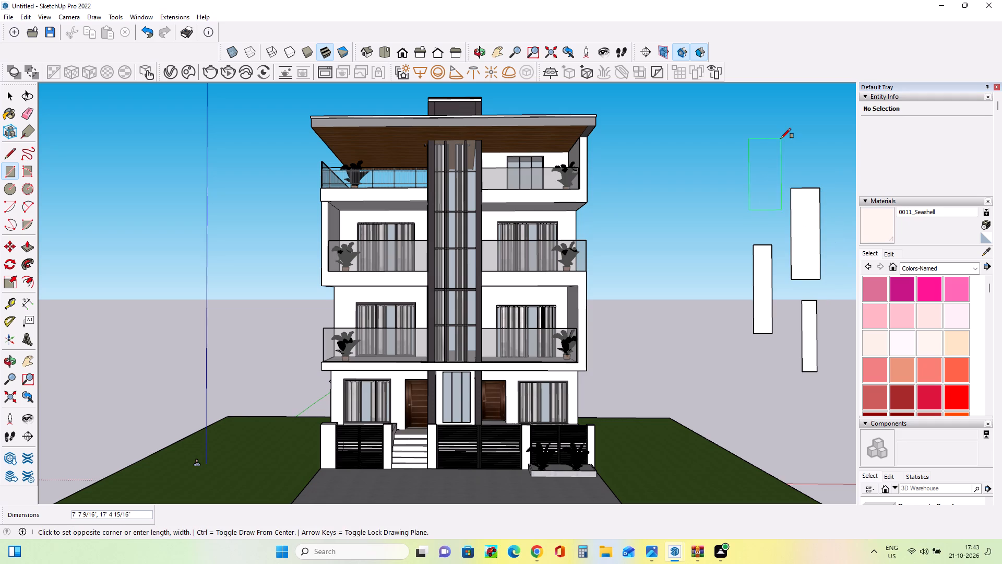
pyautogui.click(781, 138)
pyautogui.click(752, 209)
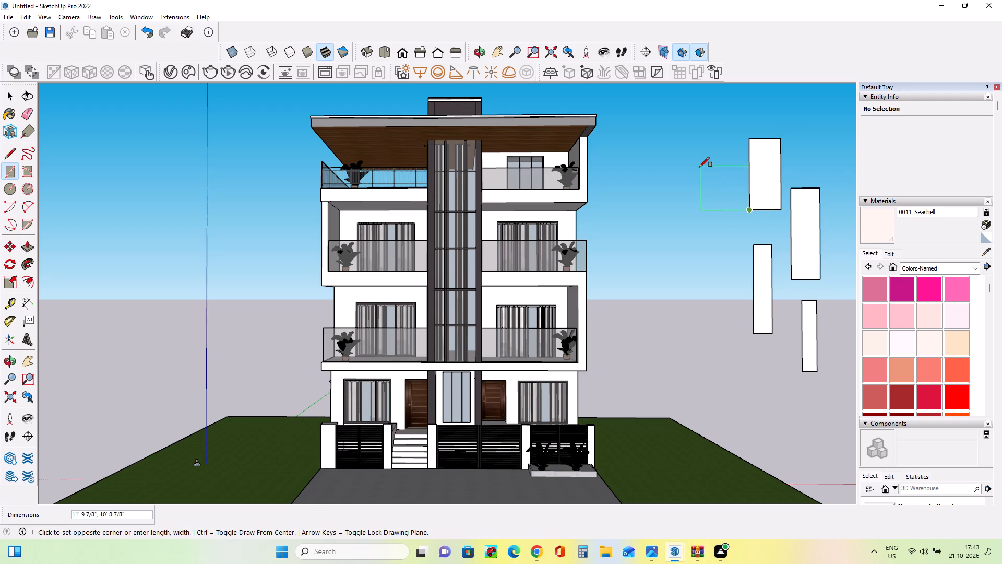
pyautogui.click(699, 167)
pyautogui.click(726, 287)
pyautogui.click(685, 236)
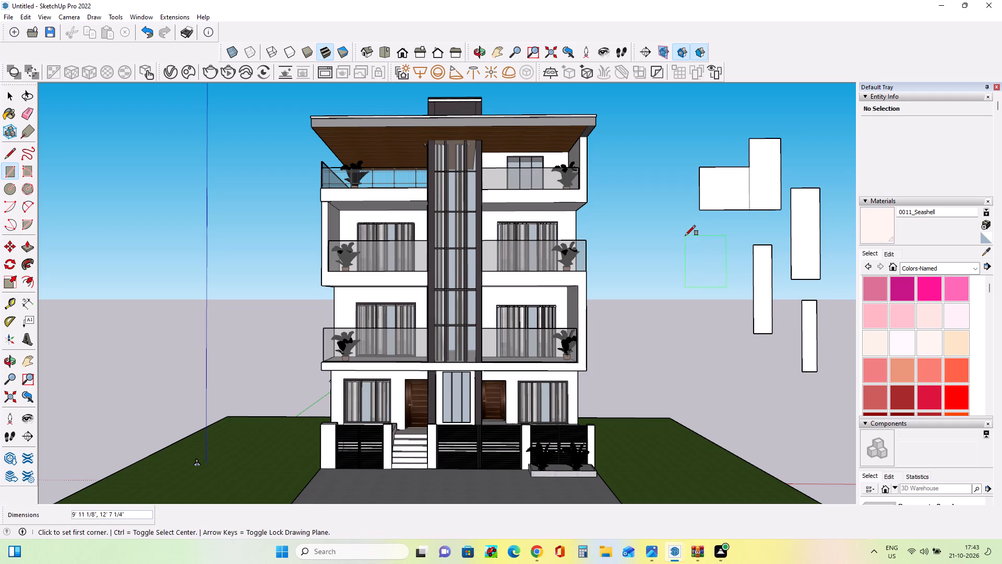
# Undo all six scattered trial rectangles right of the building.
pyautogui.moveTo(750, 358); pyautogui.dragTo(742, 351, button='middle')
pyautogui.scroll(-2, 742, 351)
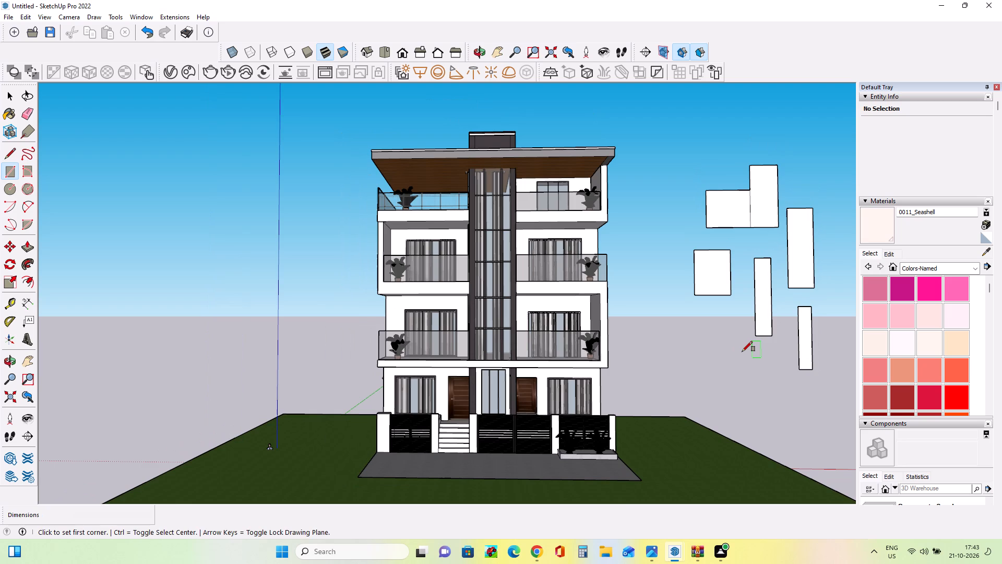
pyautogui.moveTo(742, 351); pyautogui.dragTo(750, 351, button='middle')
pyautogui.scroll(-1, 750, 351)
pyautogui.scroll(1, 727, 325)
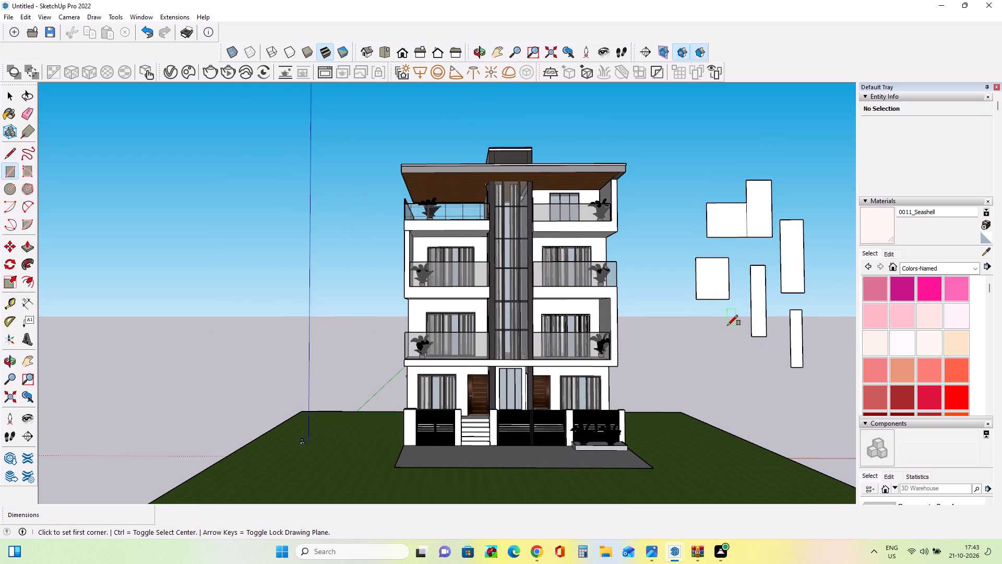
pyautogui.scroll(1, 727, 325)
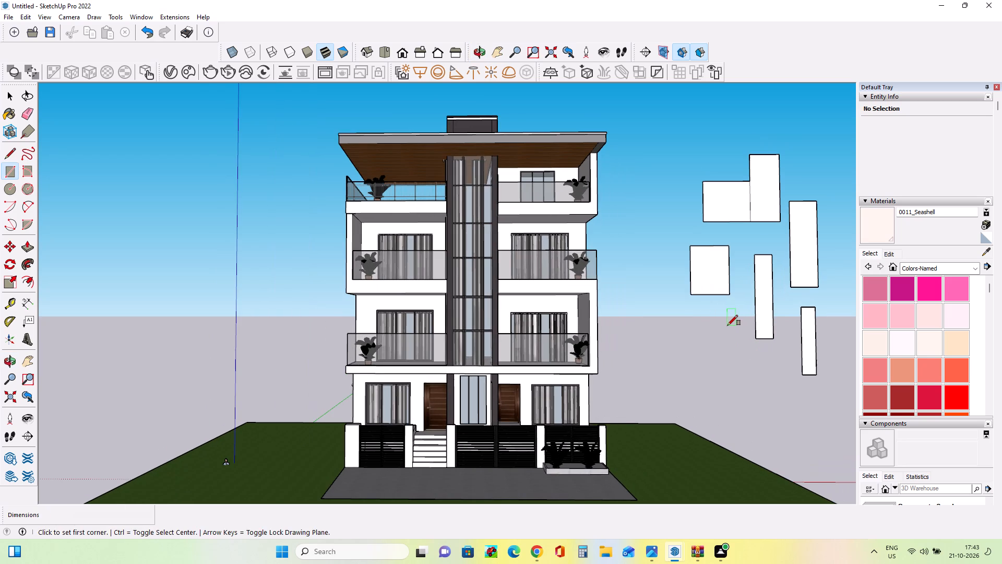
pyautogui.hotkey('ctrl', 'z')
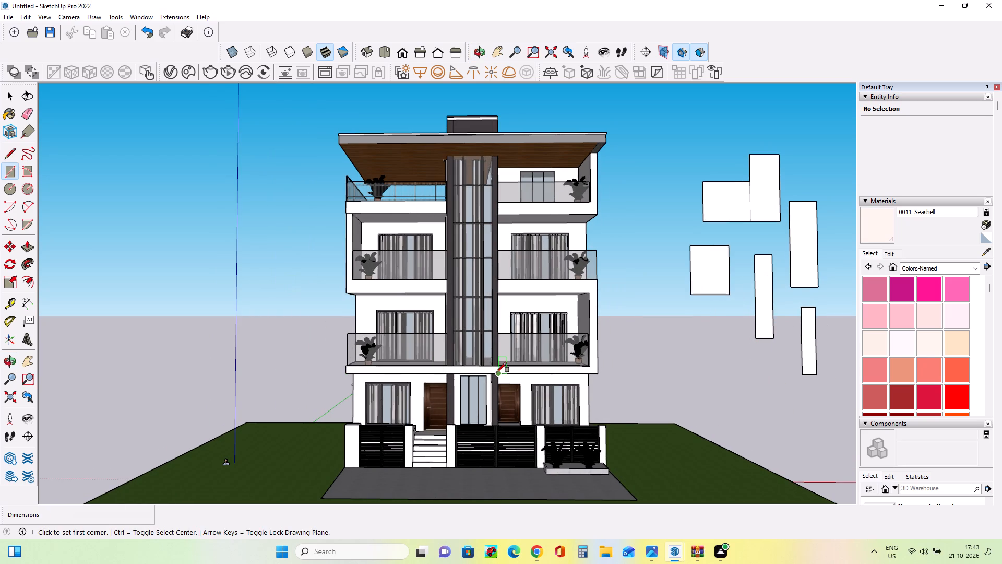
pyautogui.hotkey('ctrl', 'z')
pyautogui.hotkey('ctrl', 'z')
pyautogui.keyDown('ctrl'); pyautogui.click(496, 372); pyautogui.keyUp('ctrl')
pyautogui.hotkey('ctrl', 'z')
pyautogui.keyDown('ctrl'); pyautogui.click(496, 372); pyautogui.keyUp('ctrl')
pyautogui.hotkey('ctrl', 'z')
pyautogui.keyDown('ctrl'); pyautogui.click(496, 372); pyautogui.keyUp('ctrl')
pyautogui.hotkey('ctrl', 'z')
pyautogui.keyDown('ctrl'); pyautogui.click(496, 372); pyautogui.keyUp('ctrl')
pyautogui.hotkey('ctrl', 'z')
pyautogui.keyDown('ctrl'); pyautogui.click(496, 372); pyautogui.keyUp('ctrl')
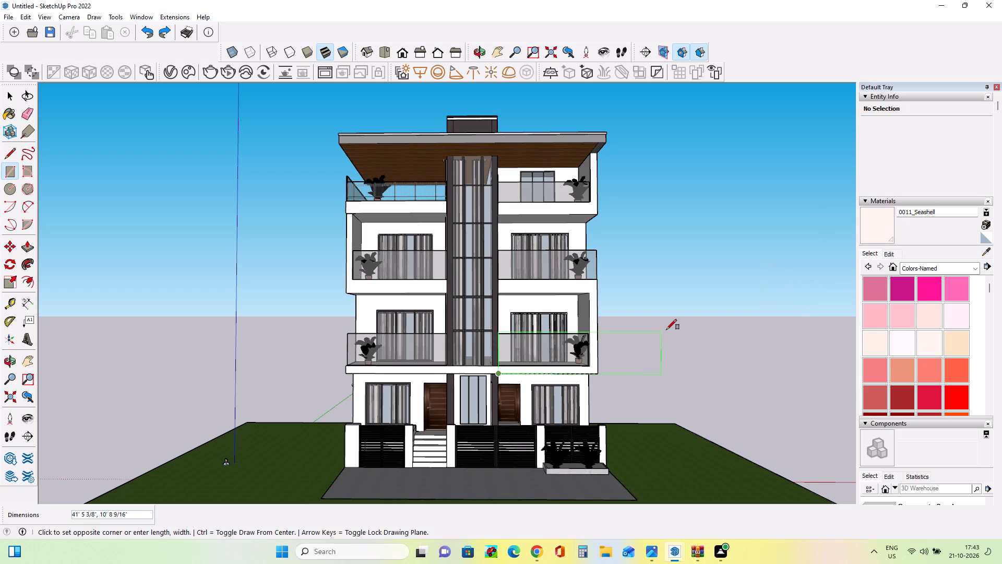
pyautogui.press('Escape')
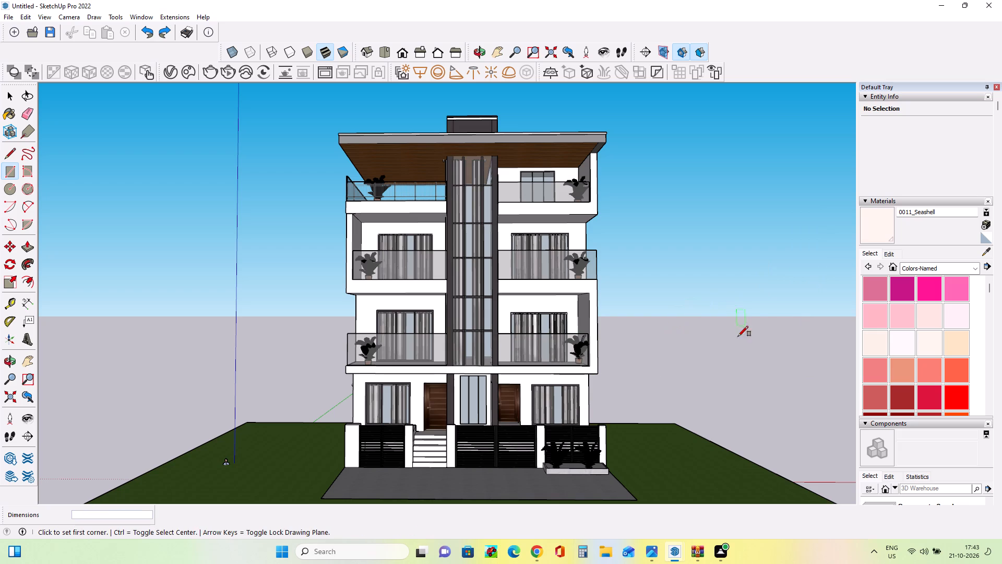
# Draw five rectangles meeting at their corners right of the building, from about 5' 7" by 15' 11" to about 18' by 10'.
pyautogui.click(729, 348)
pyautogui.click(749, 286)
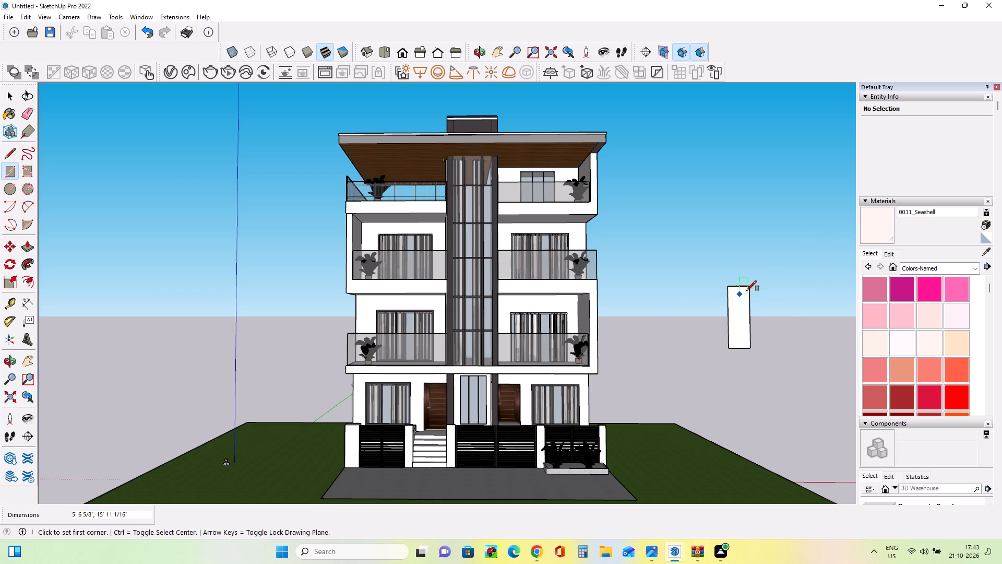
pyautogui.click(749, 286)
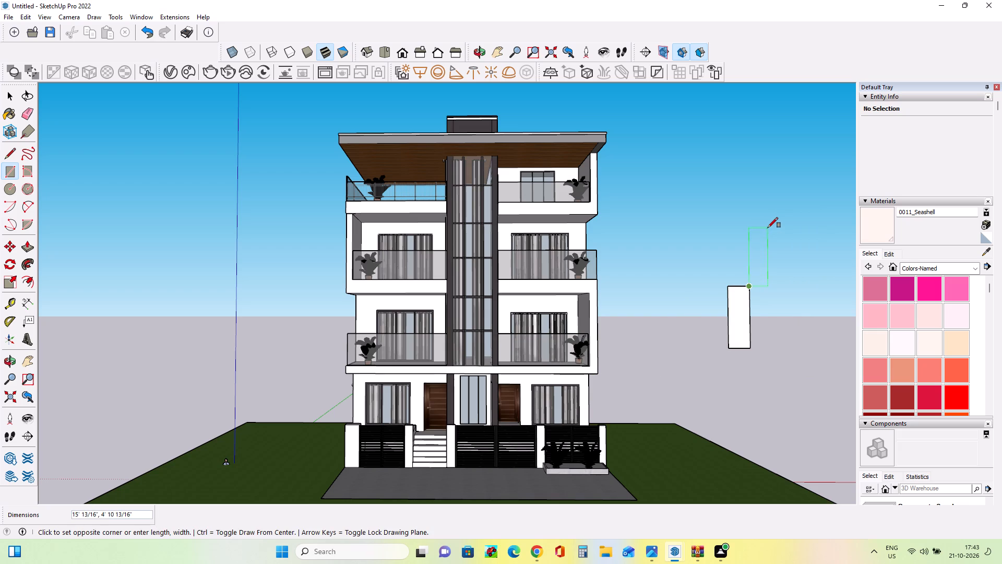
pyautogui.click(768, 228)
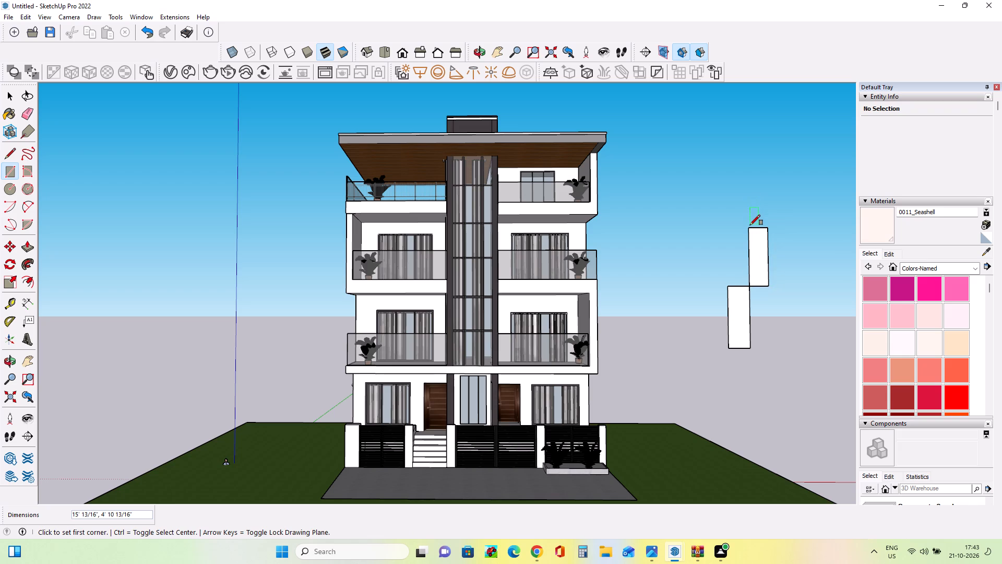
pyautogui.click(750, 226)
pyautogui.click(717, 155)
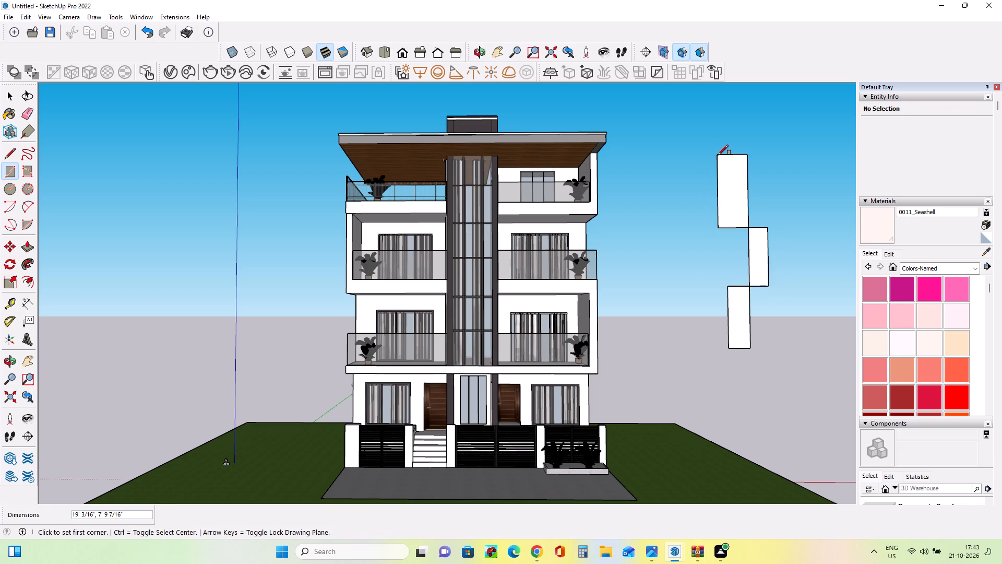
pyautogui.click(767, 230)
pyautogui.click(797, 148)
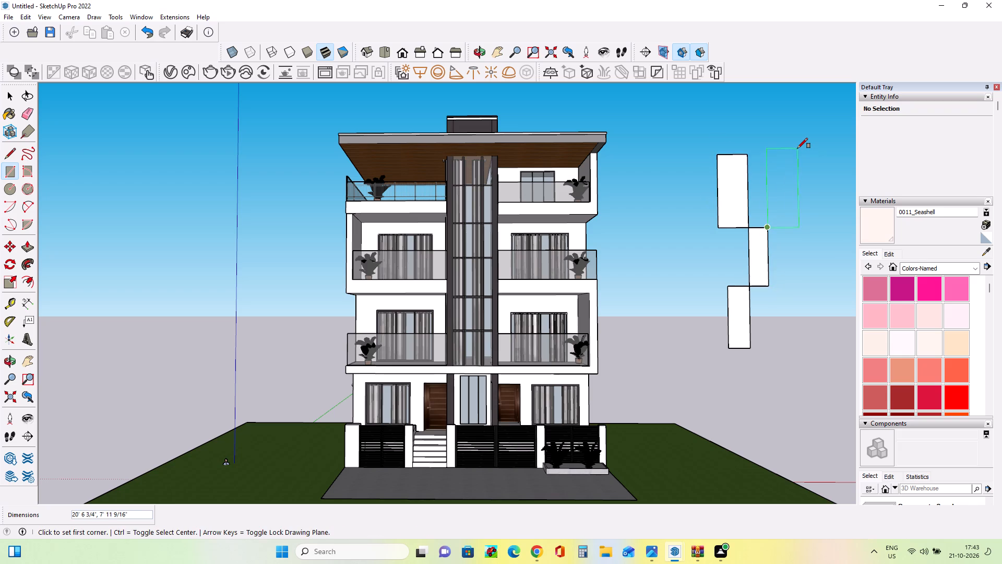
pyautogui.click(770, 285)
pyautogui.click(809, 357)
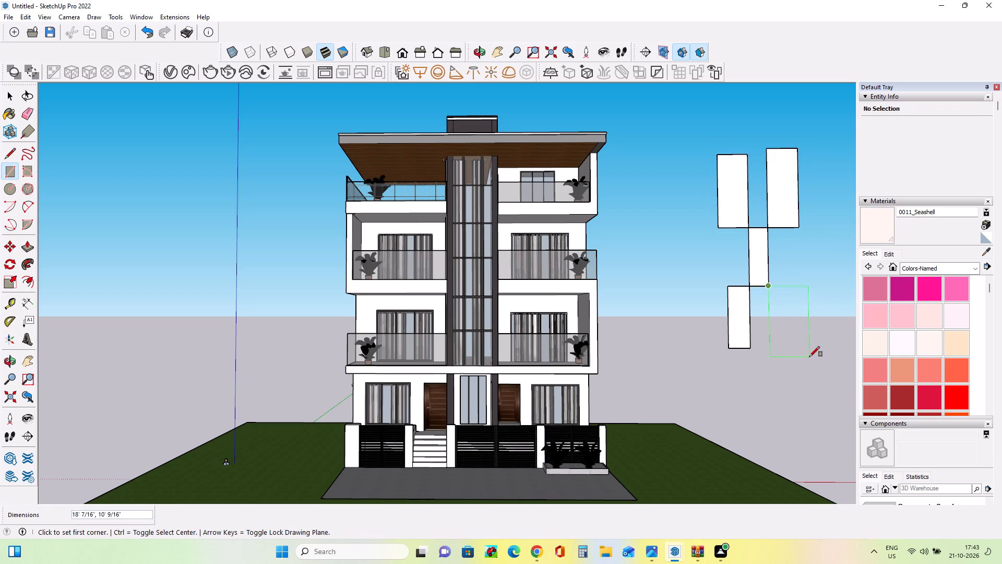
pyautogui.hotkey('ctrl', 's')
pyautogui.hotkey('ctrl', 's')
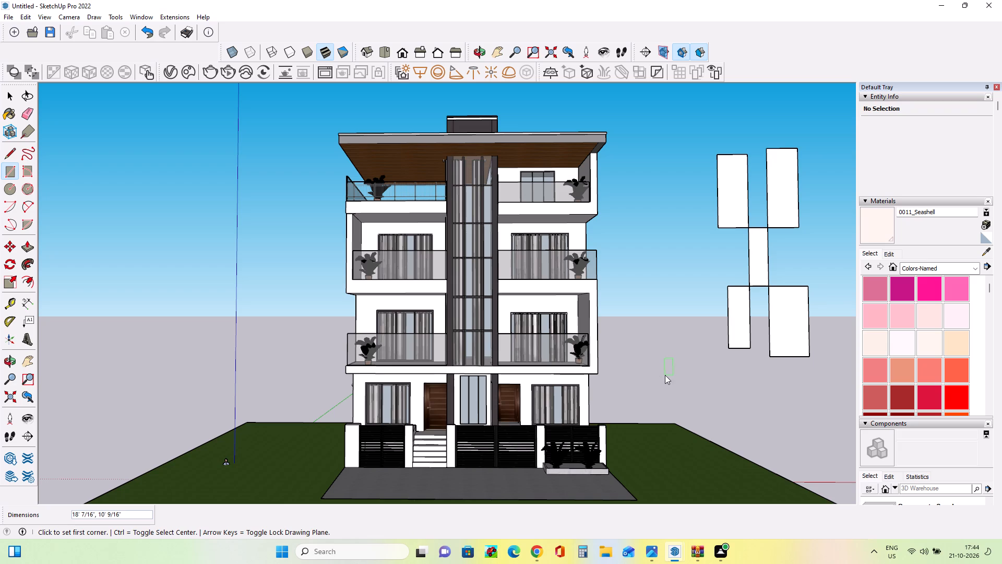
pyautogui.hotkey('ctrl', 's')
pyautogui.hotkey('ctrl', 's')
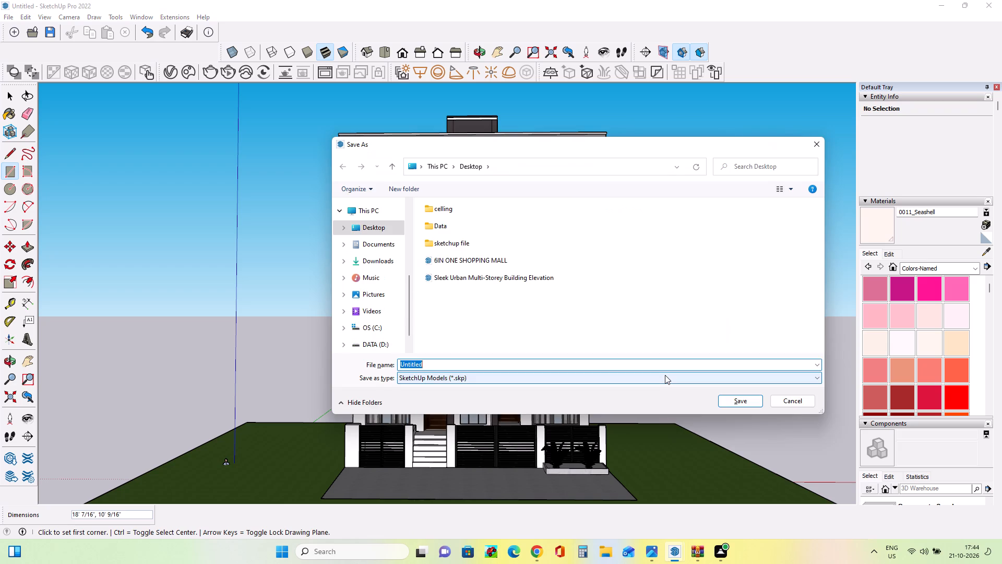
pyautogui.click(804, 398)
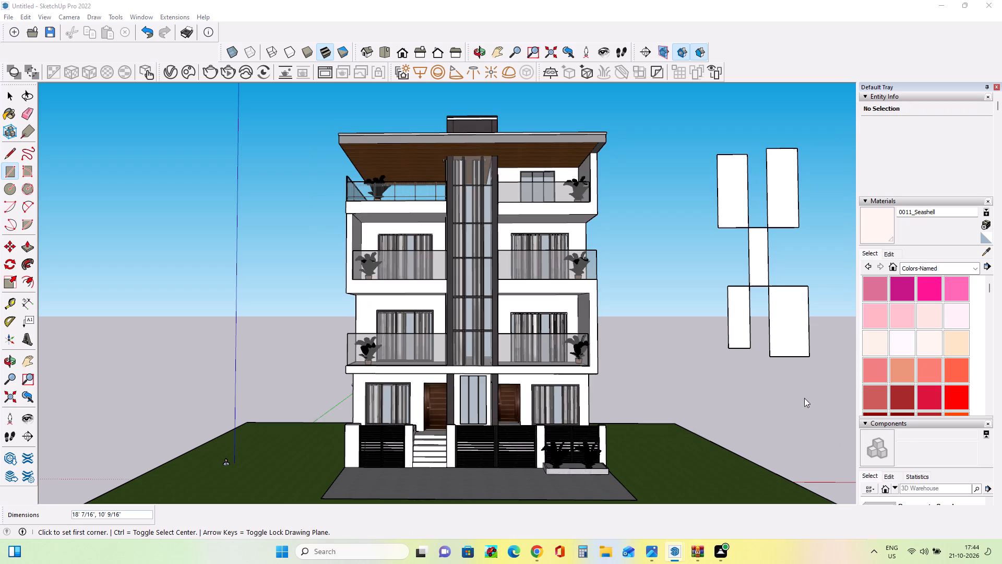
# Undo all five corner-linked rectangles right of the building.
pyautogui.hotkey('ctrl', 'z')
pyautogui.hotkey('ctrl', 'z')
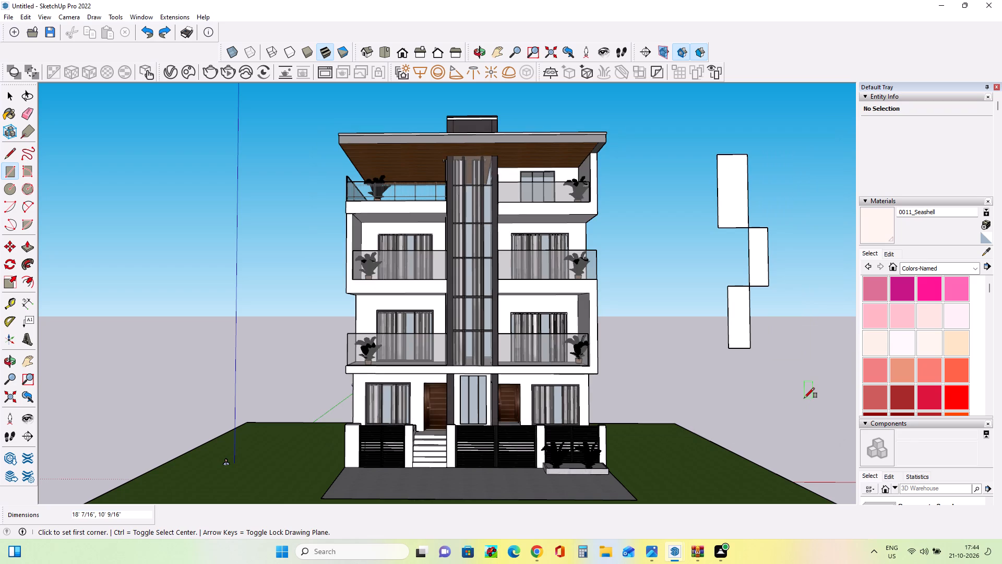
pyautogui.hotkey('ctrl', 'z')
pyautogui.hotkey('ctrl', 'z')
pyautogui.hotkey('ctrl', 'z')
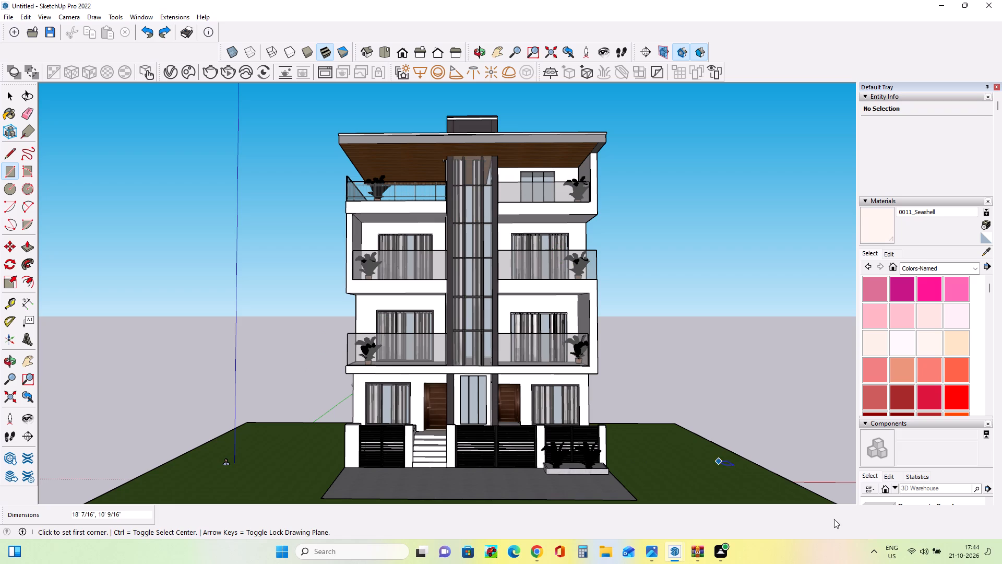
# Check the existing front-view render in the V-Ray Frame Buffer and return to the SketchUp model.
pyautogui.click(672, 550)
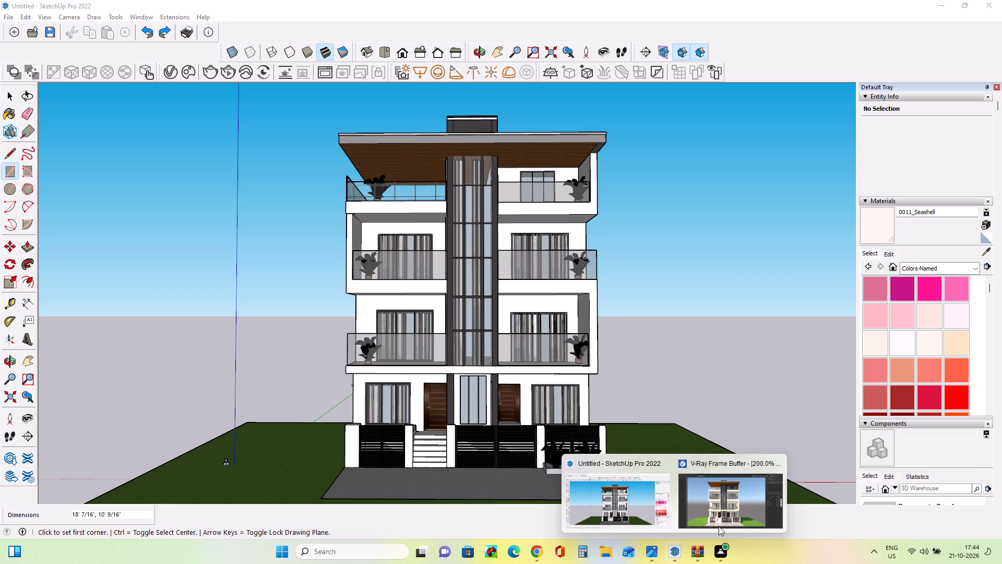
pyautogui.click(746, 513)
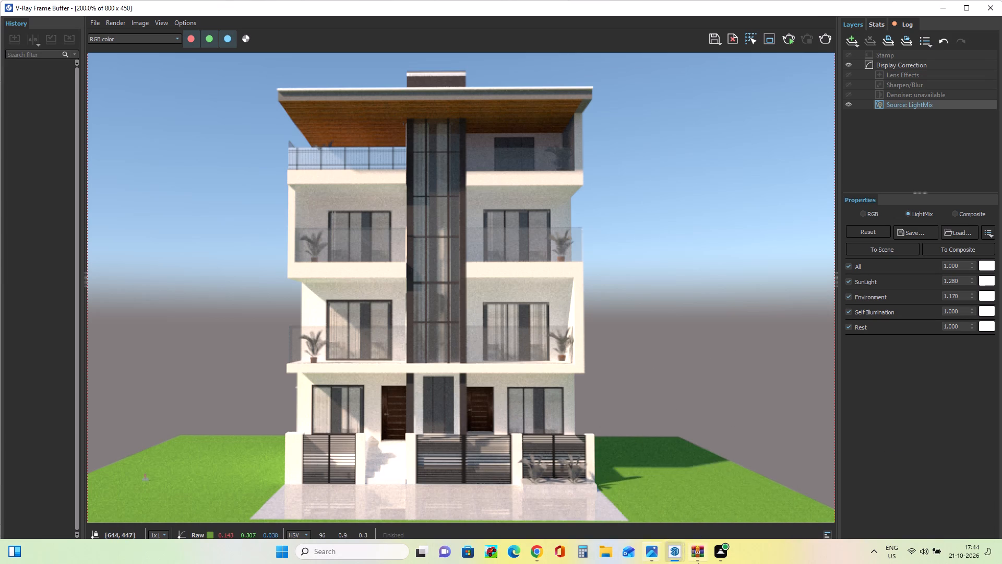
pyautogui.click(353, 549)
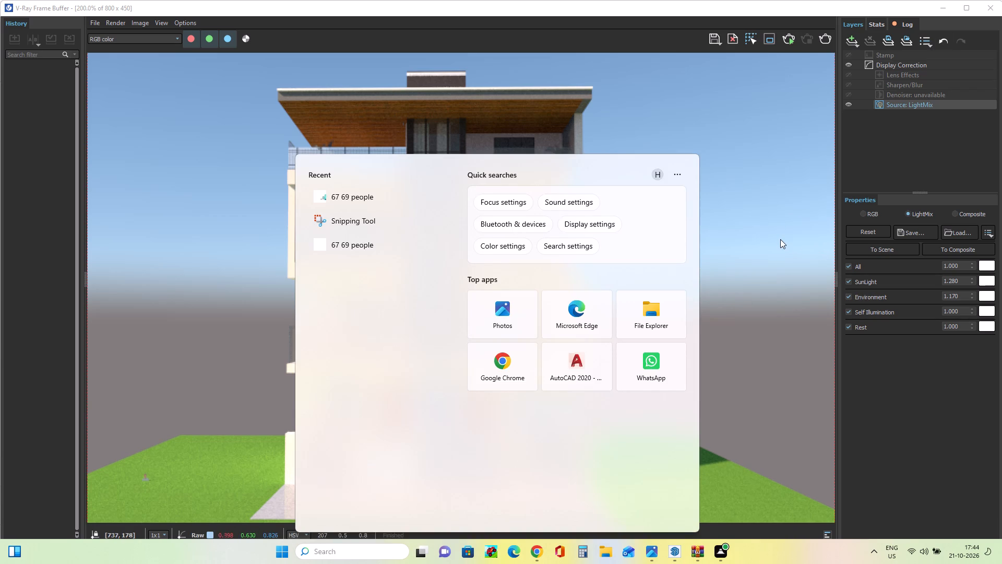
pyautogui.click(780, 239)
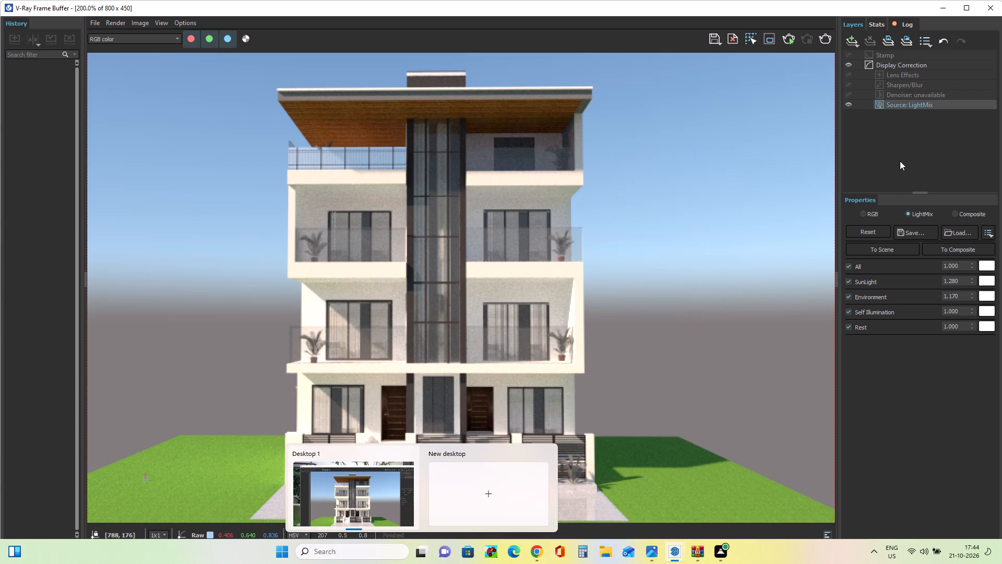
pyautogui.click(946, 9)
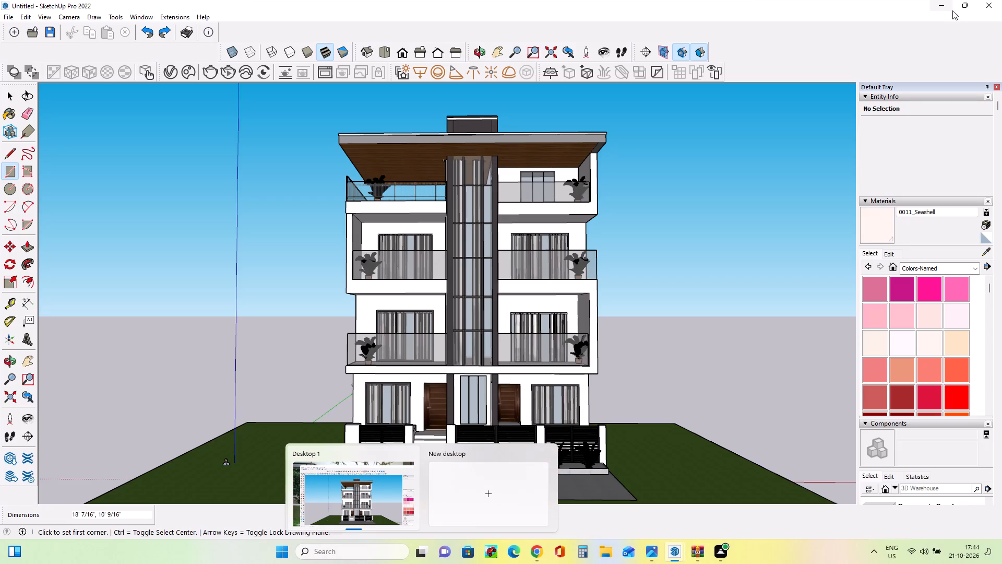
# Paint the two upper floors' balcony slab edges and right-hand walls with Terrazzo Tile Light from the Synthetic Surfaces collection.
pyautogui.click(959, 266)
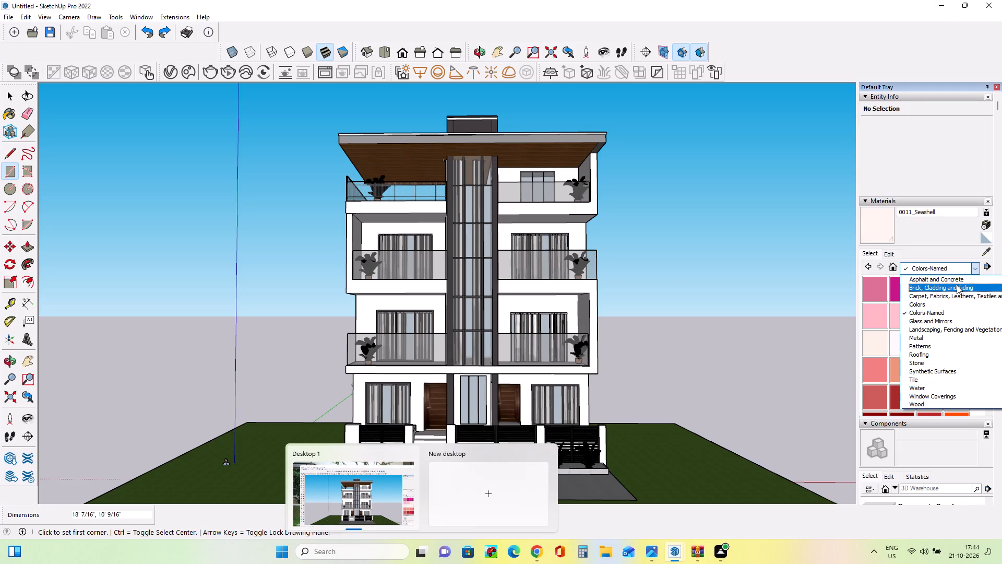
pyautogui.click(960, 370)
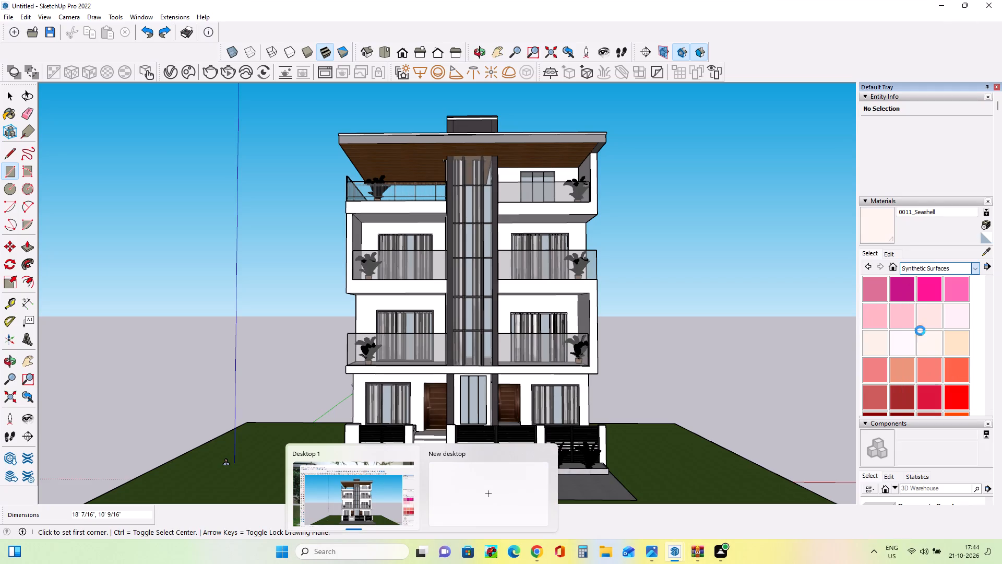
pyautogui.click(903, 352)
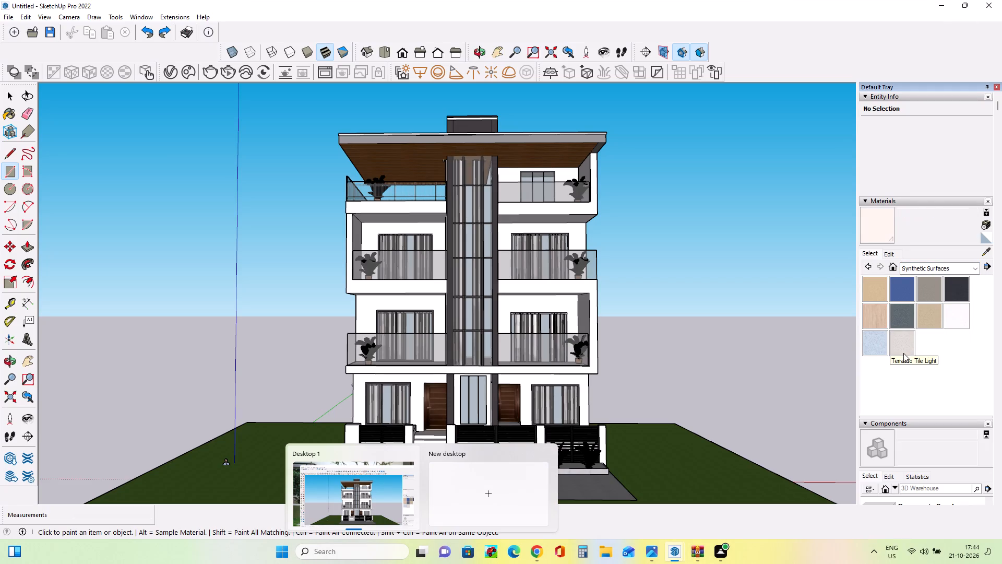
pyautogui.click(367, 210)
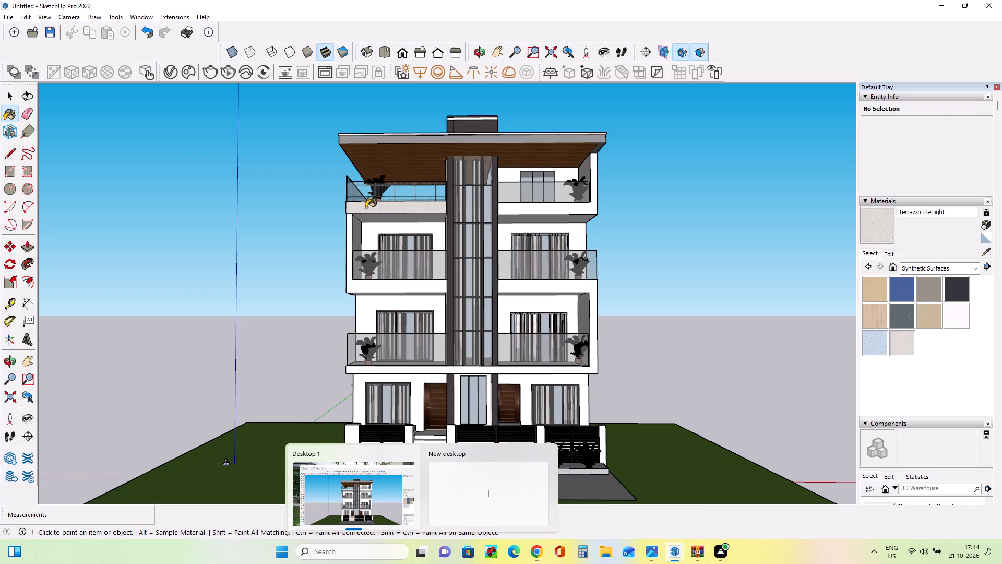
pyautogui.click(351, 229)
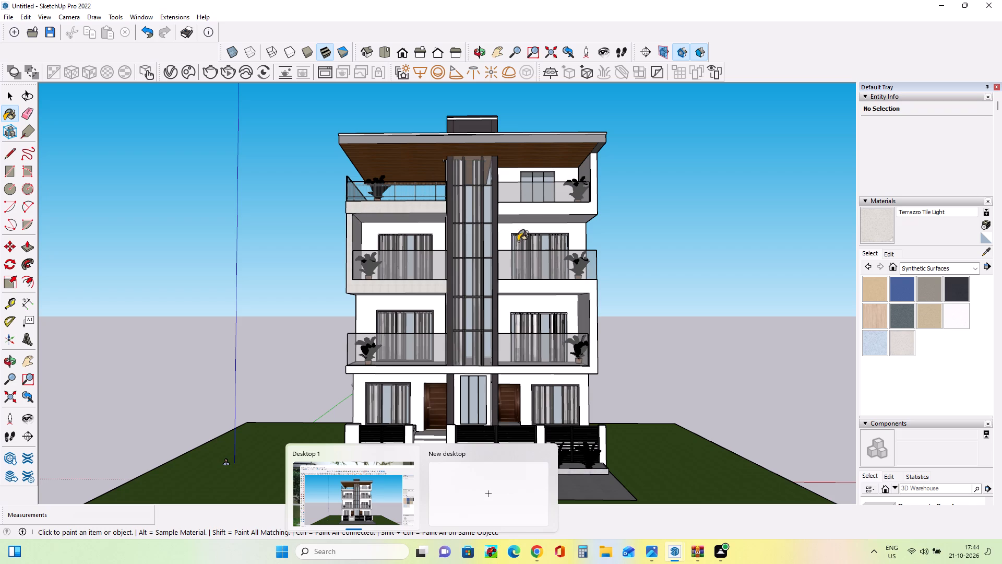
pyautogui.click(516, 211)
pyautogui.click(569, 175)
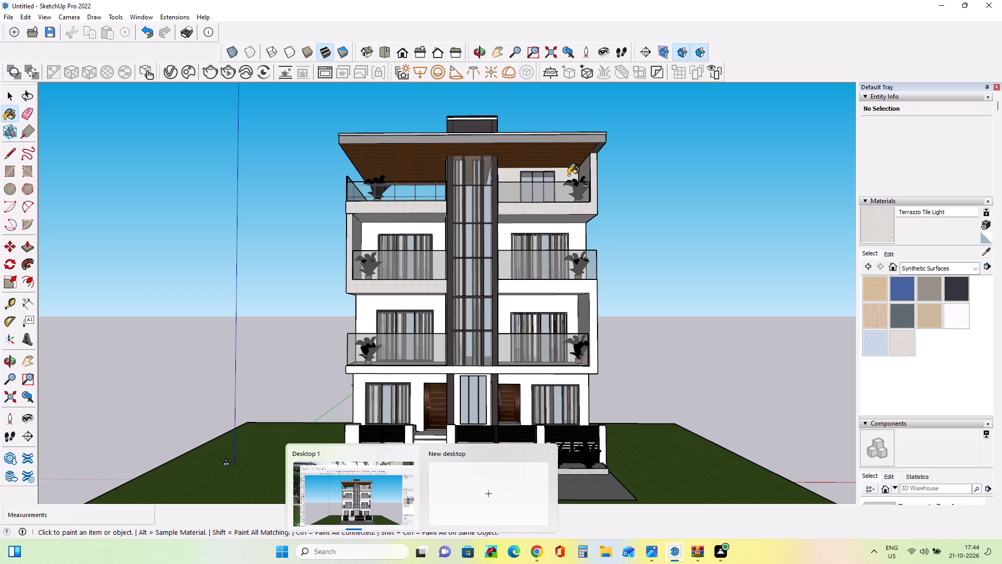
pyautogui.click(505, 241)
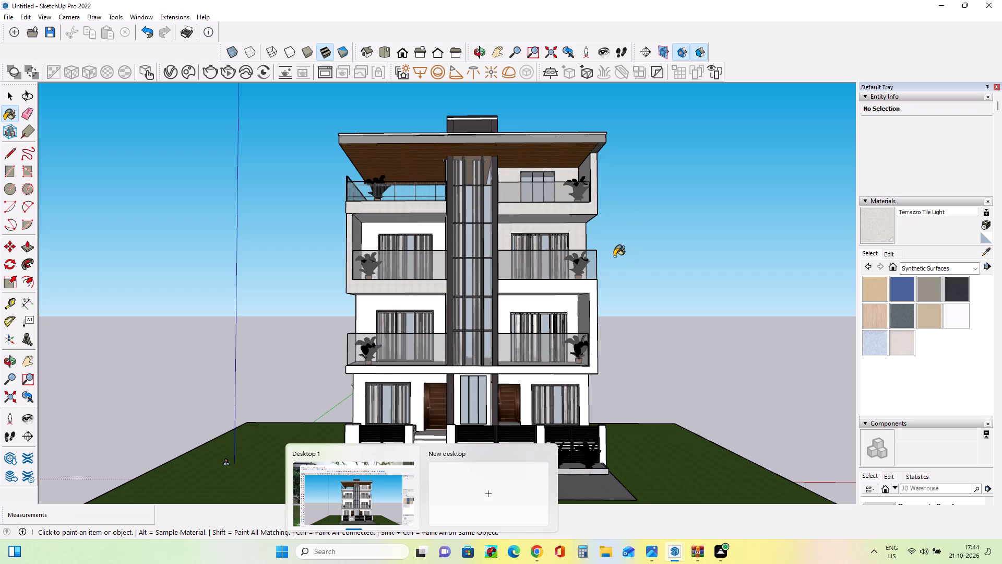
# Start a new V-Ray render of the front view with the terrazzo-painted upper floors.
pyautogui.click(212, 67)
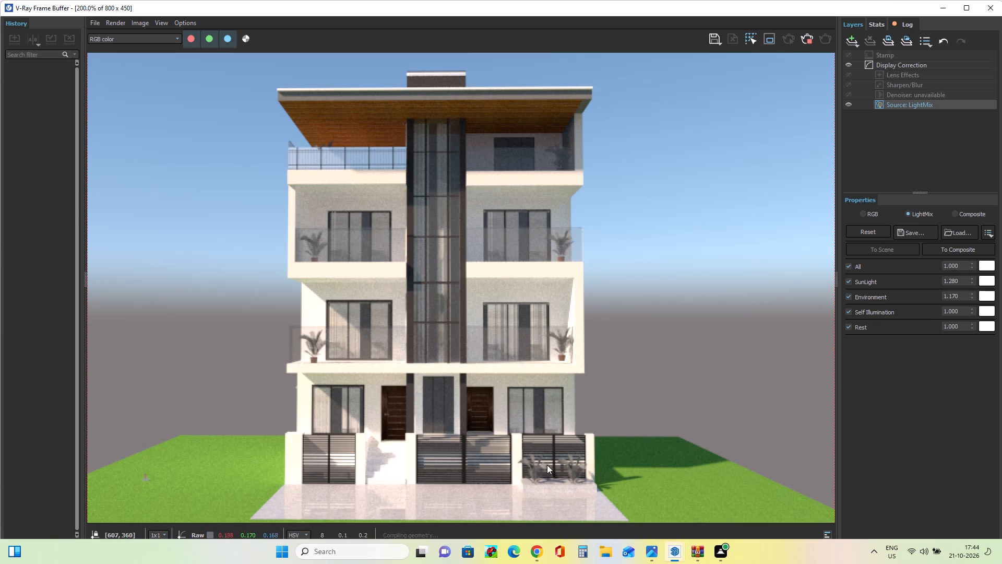
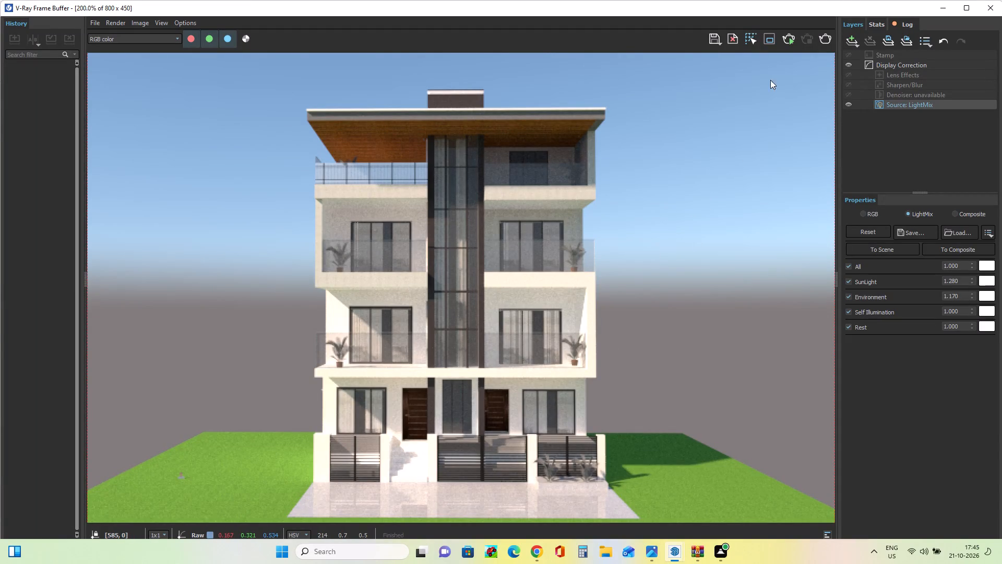
# Paint the remaining white walls and slab band on the two lower floors, including the central entrance surround, with Terrazzo Tile Light.
pyautogui.click(944, 5)
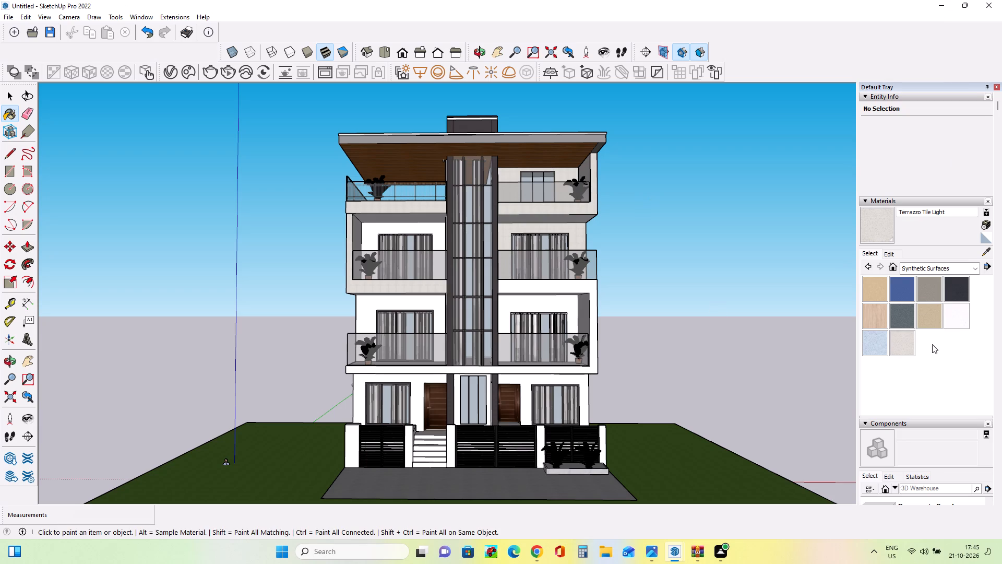
pyautogui.click(901, 347)
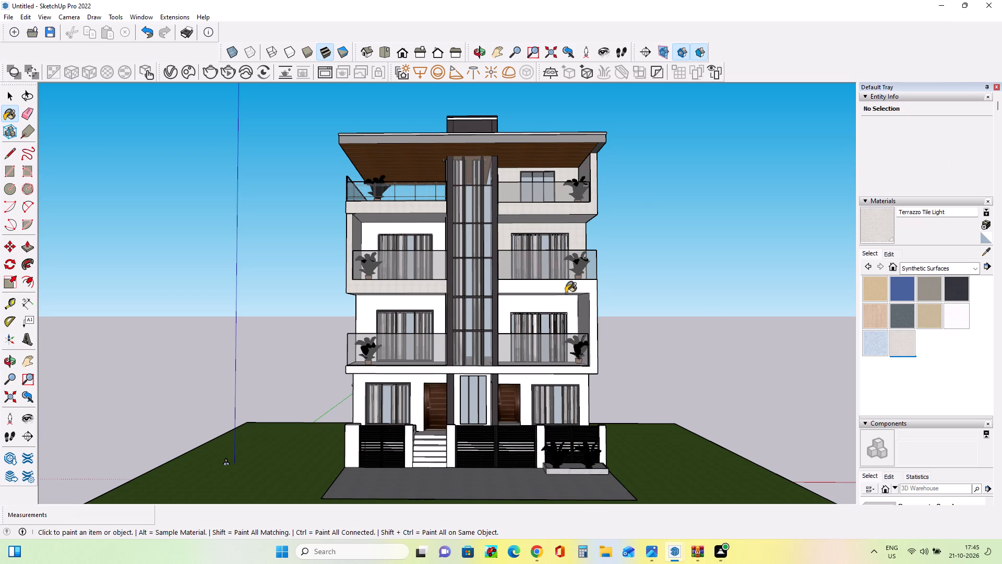
pyautogui.click(567, 290)
pyautogui.click(572, 305)
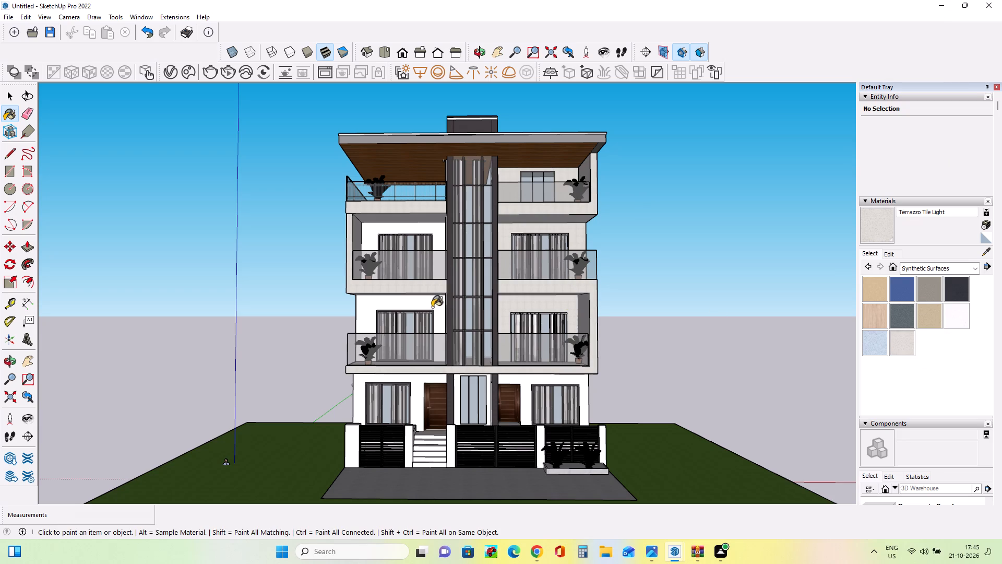
pyautogui.click(433, 307)
pyautogui.click(425, 380)
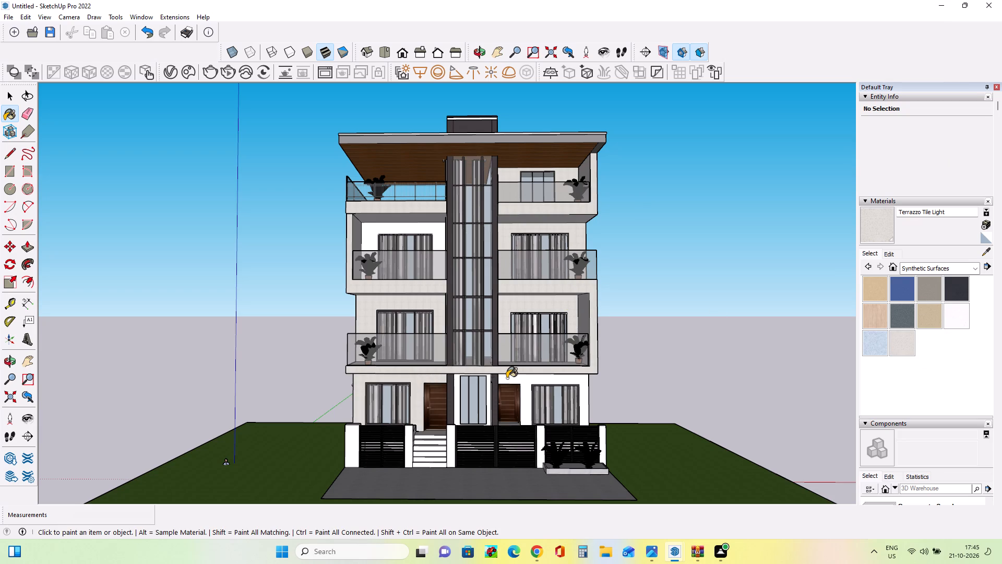
pyautogui.click(508, 378)
pyautogui.scroll(6, 487, 390)
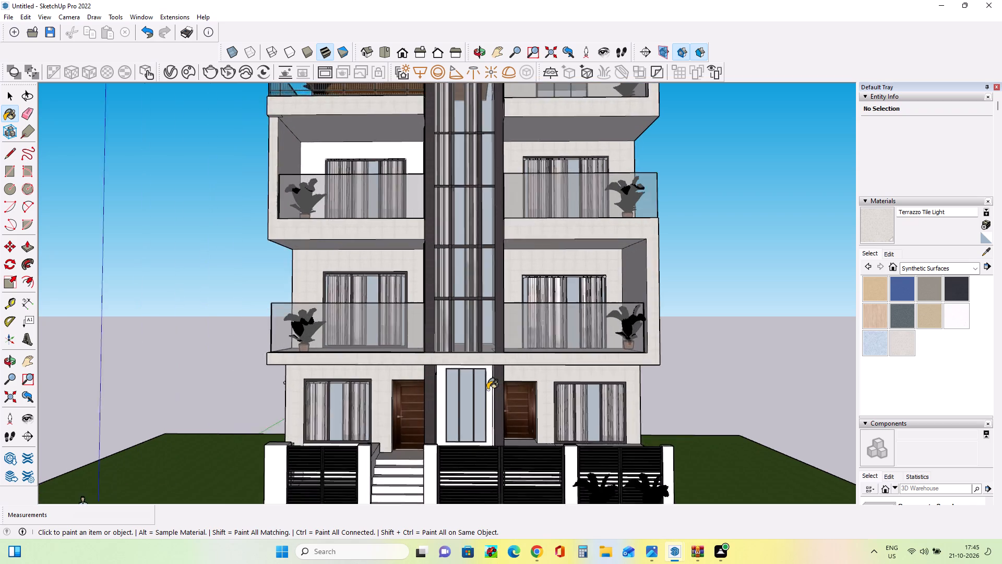
pyautogui.click(487, 390)
# Paint the boundary pillars flanking the stairs, the outermost pillar beside the small gate and the upper stair faces with Terrazzo Tile Light.
pyautogui.scroll(-6, 493, 378)
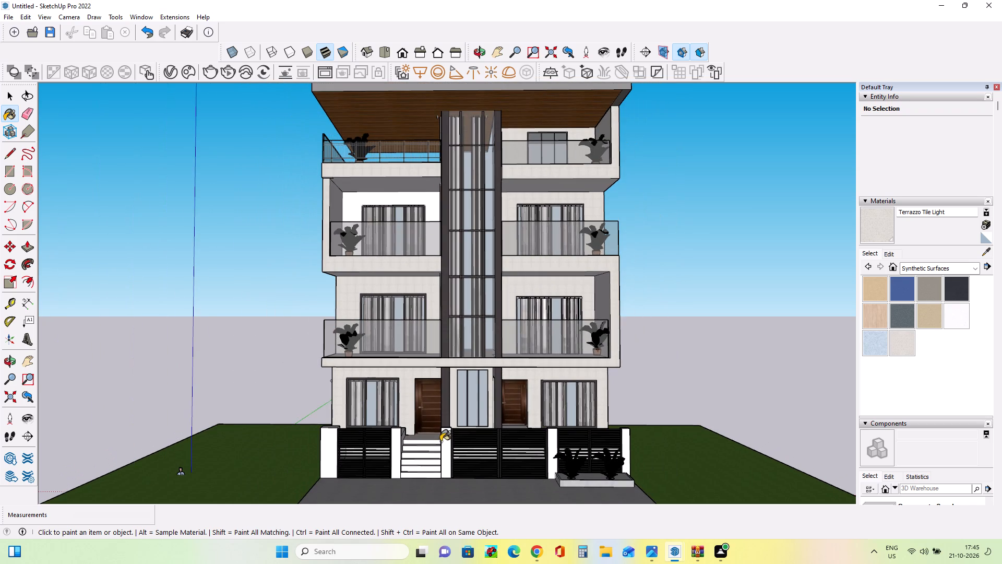
pyautogui.click(442, 447)
pyautogui.click(426, 458)
pyautogui.click(426, 452)
pyautogui.click(426, 449)
pyautogui.doubleClick(427, 446)
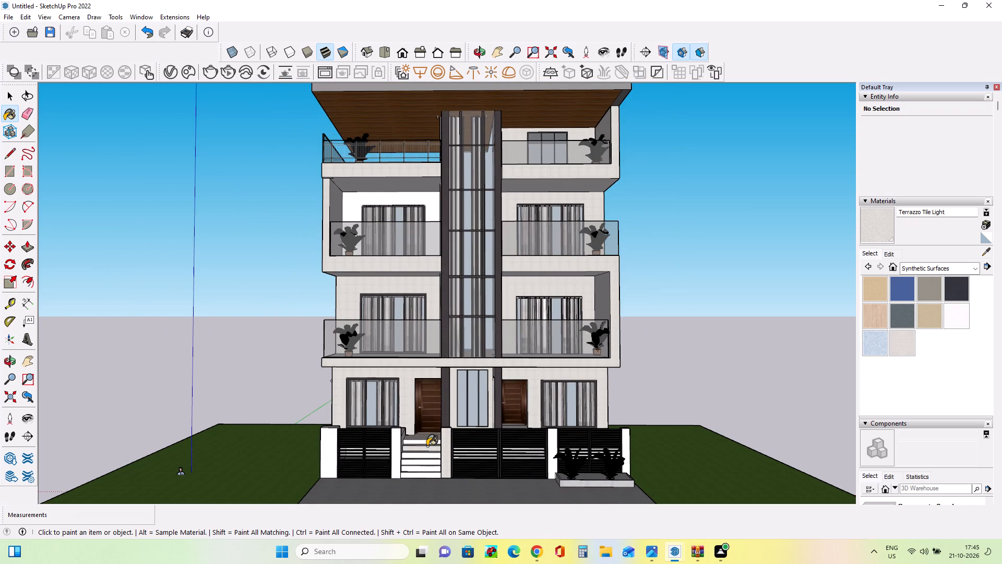
pyautogui.click(428, 442)
pyautogui.click(428, 441)
pyautogui.click(432, 438)
pyautogui.click(392, 441)
pyautogui.click(328, 446)
# Paint the remaining stair faces and the two pillars flanking the planter with Terrazzo Tile Light.
pyautogui.click(427, 459)
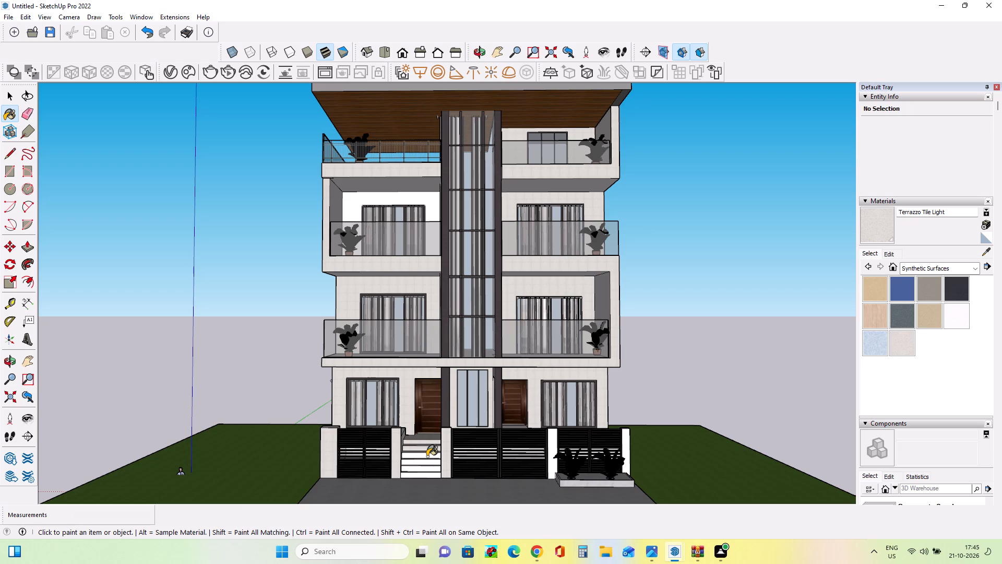
pyautogui.click(427, 456)
pyautogui.click(427, 469)
pyautogui.click(426, 464)
pyautogui.click(427, 460)
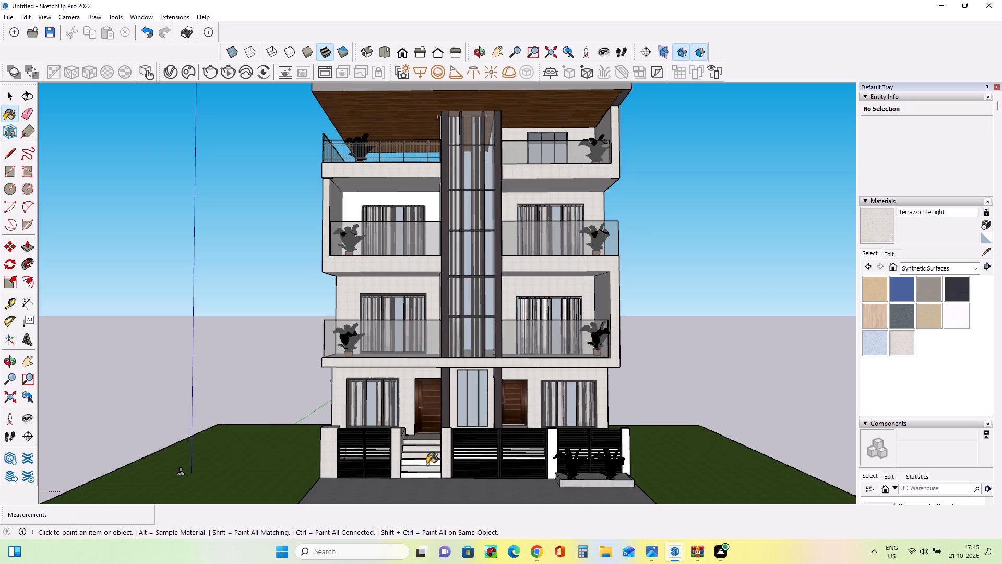
pyautogui.click(427, 461)
pyautogui.click(434, 475)
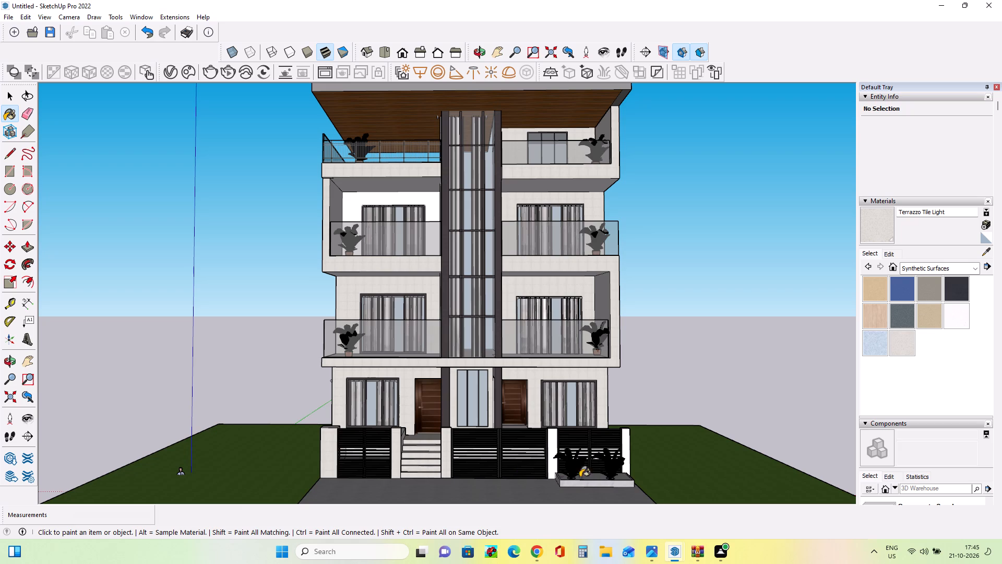
pyautogui.click(552, 471)
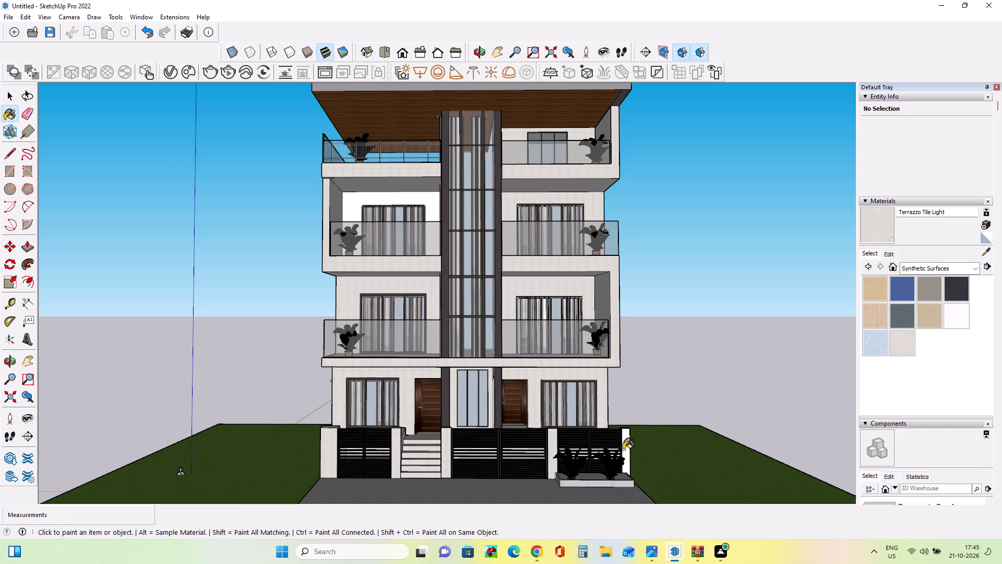
pyautogui.click(623, 450)
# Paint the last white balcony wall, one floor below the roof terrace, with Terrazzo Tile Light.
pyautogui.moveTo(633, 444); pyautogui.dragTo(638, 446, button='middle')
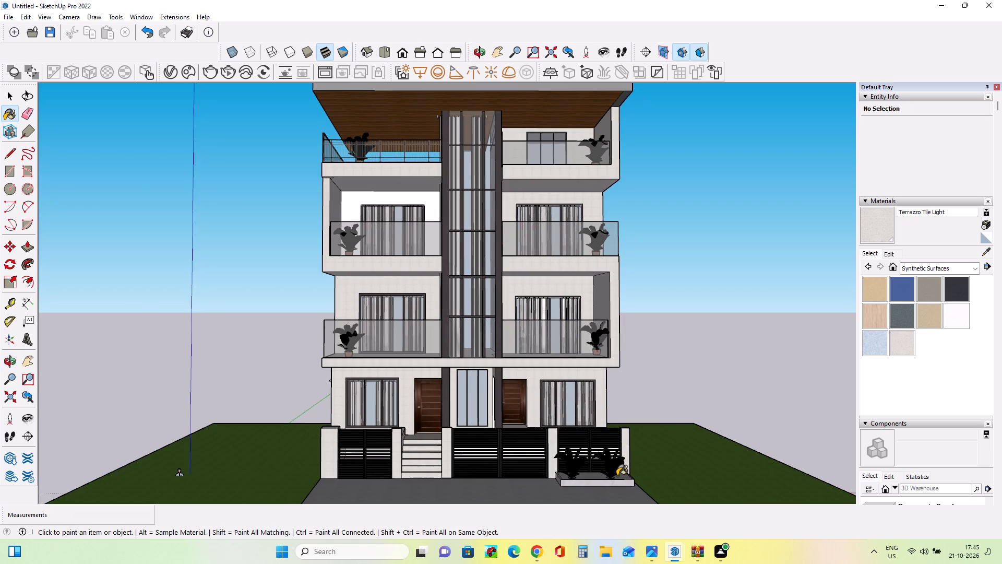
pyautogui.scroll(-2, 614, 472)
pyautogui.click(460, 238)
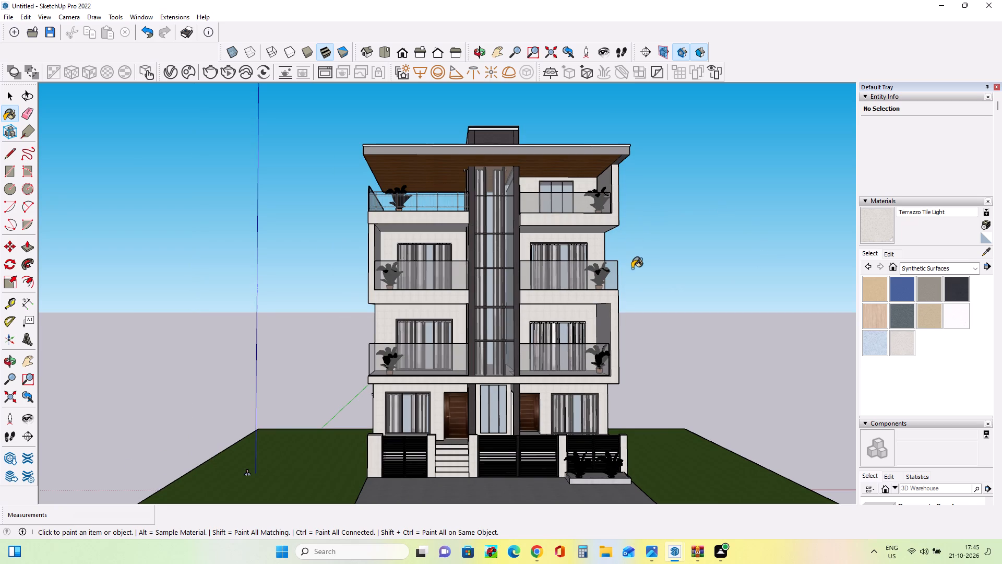
# Recentre the building in the view and render it with V-Ray to examine the terrazzo facade.
pyautogui.click(31, 361)
pyautogui.moveTo(257, 350); pyautogui.dragTo(241, 339)
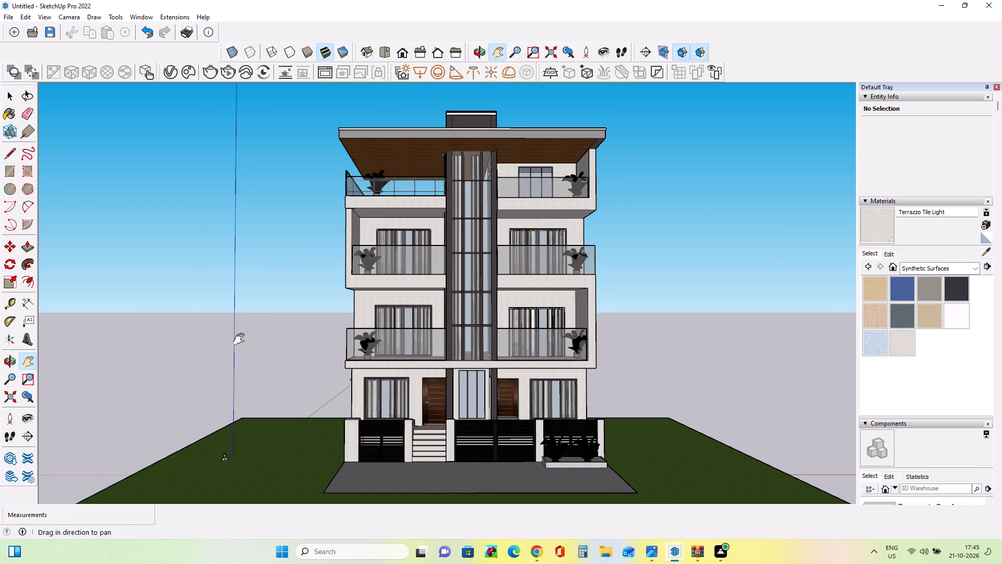
pyautogui.moveTo(241, 339); pyautogui.dragTo(241, 345)
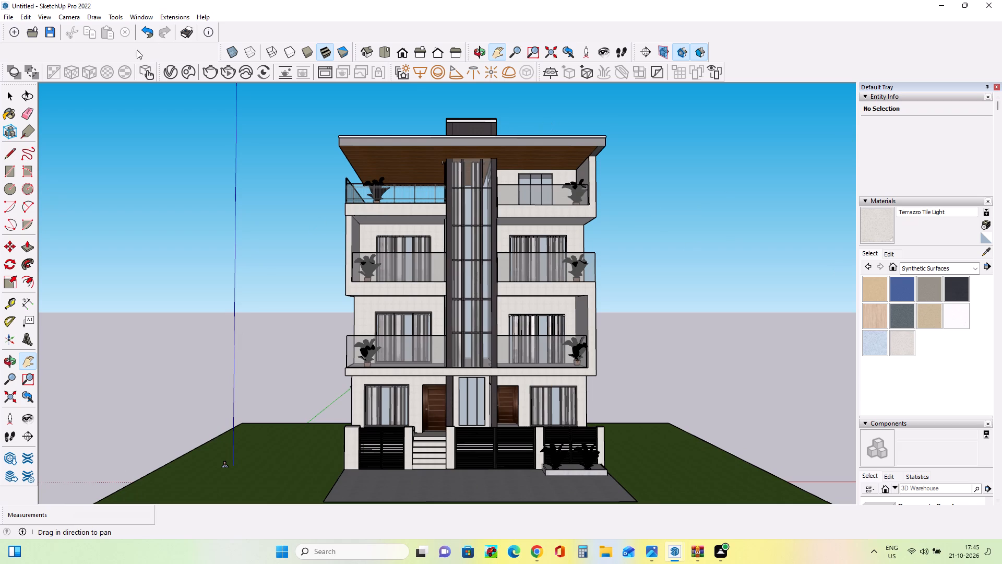
pyautogui.click(210, 74)
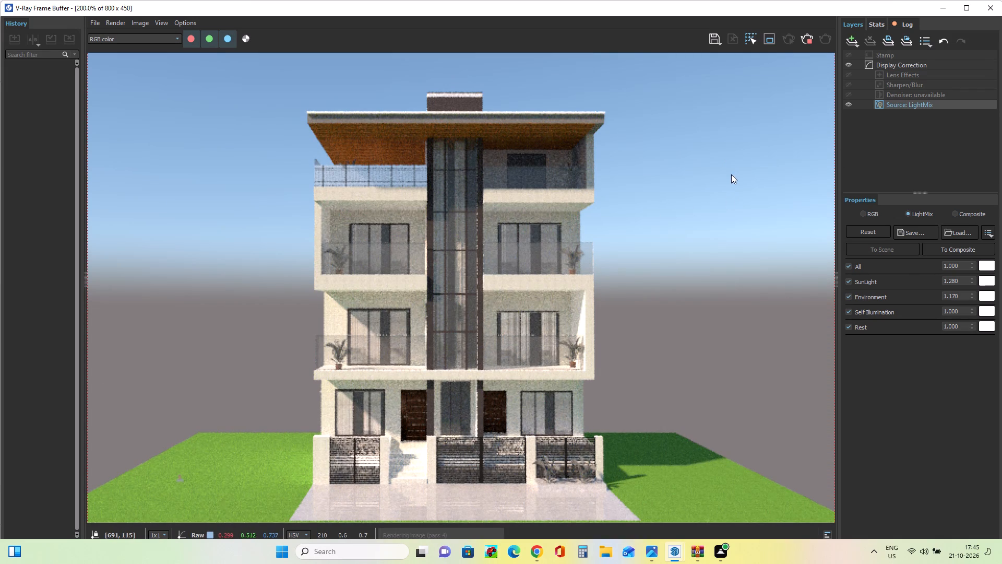
pyautogui.scroll(1, 698, 235)
pyautogui.scroll(-1, 698, 235)
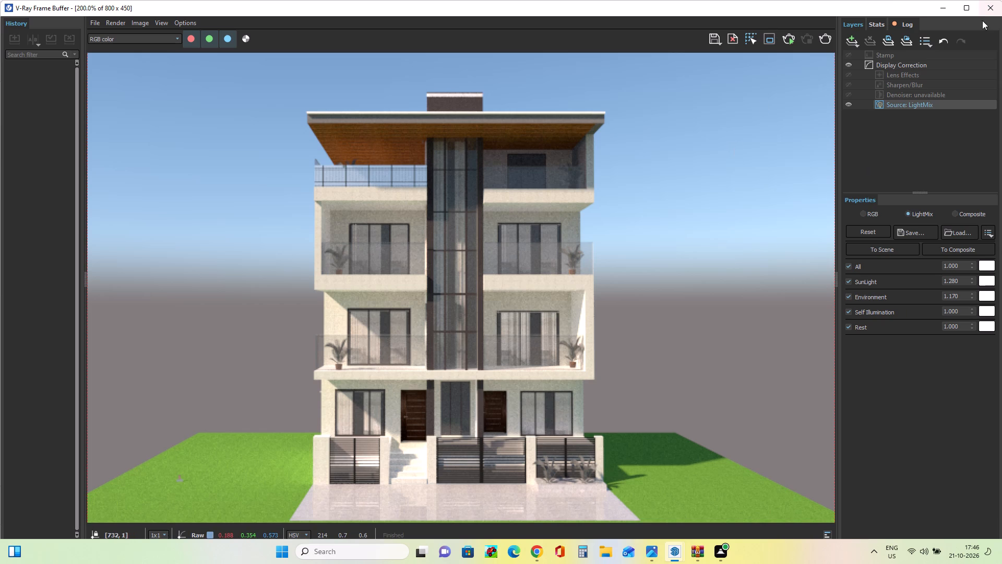
pyautogui.click(948, 9)
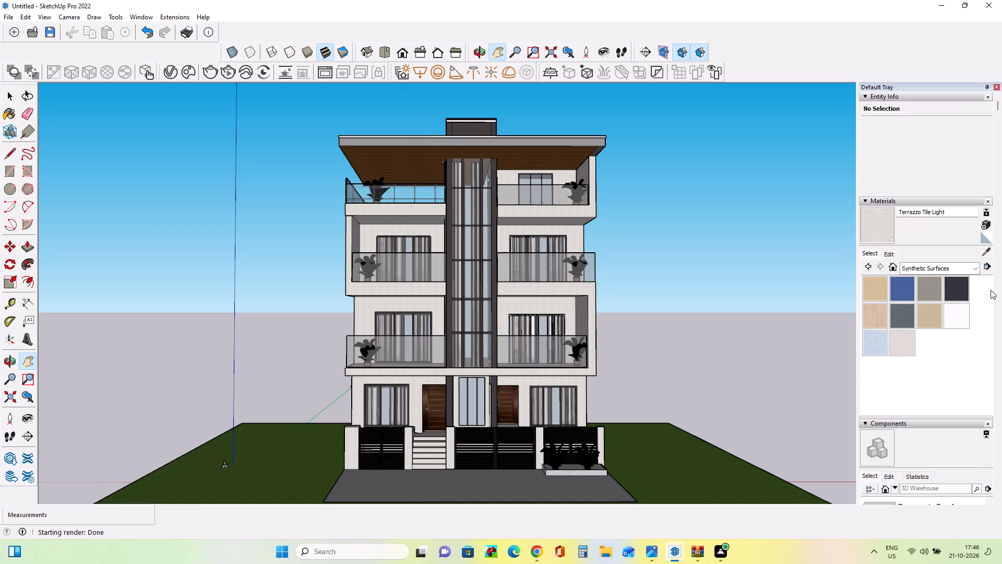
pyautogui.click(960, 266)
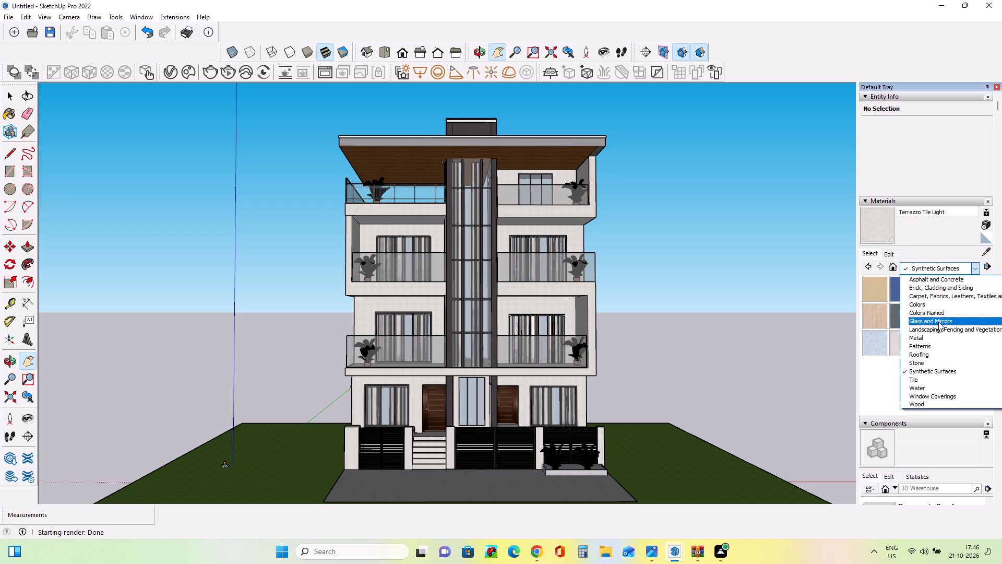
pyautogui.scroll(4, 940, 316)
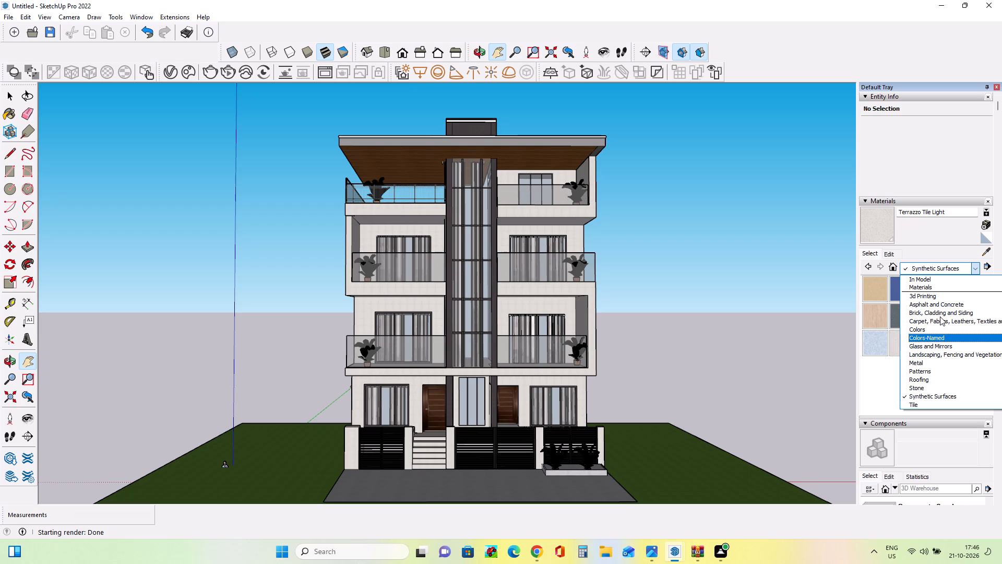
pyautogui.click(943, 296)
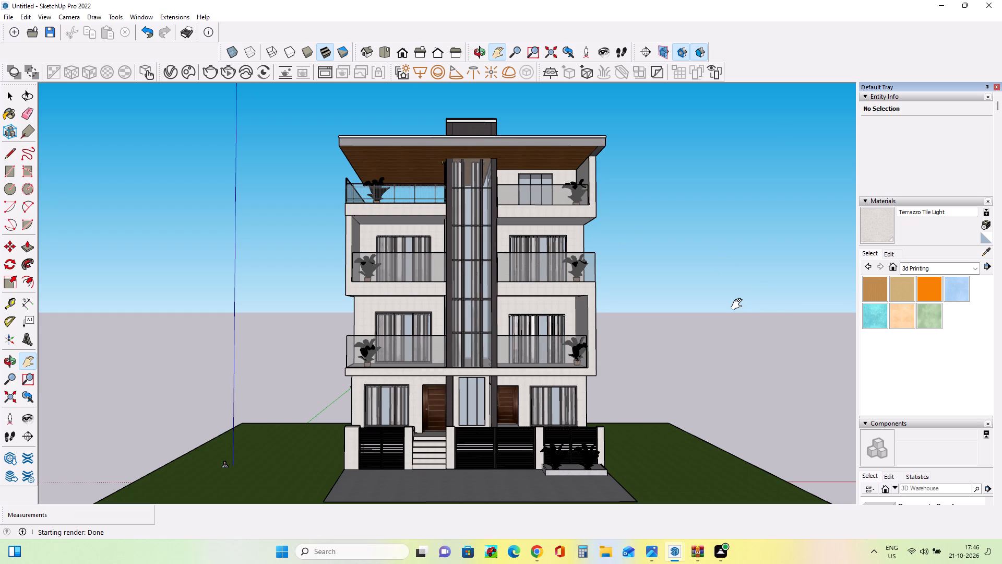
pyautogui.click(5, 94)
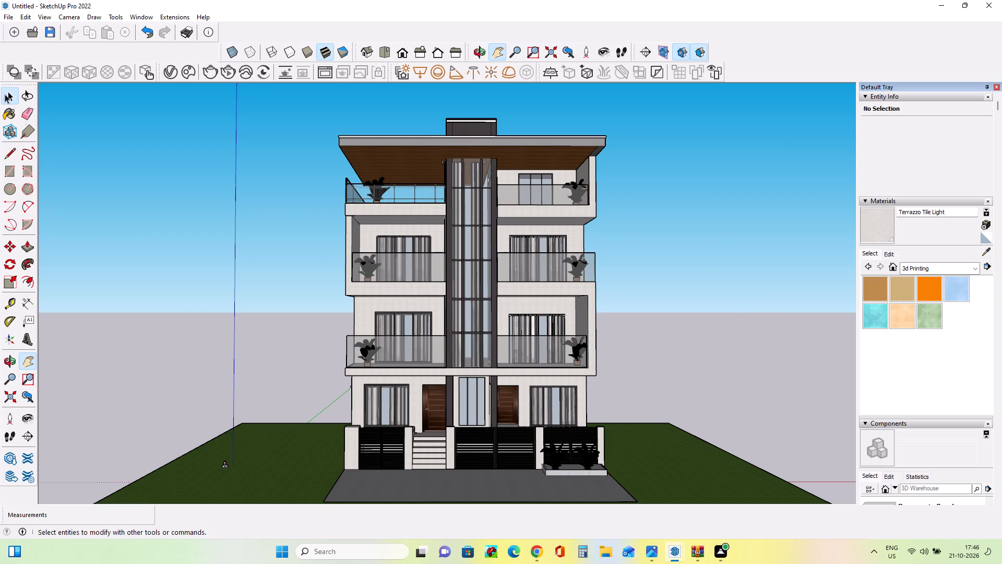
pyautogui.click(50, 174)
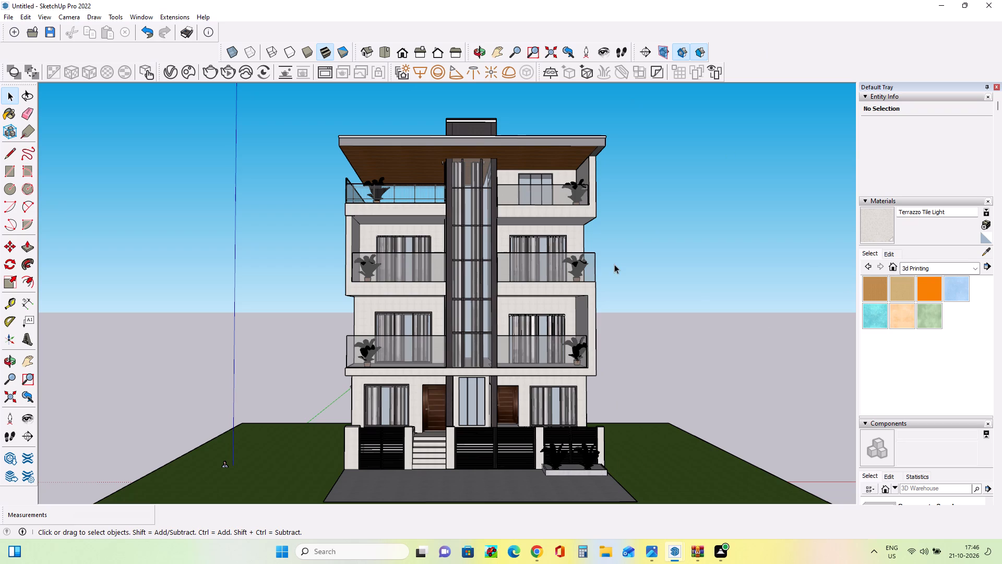
# Paint the top-floor wall and the side wall end under the roof with 0010_Snow from the Colors-Named collection.
pyautogui.click(909, 267)
pyautogui.click(914, 321)
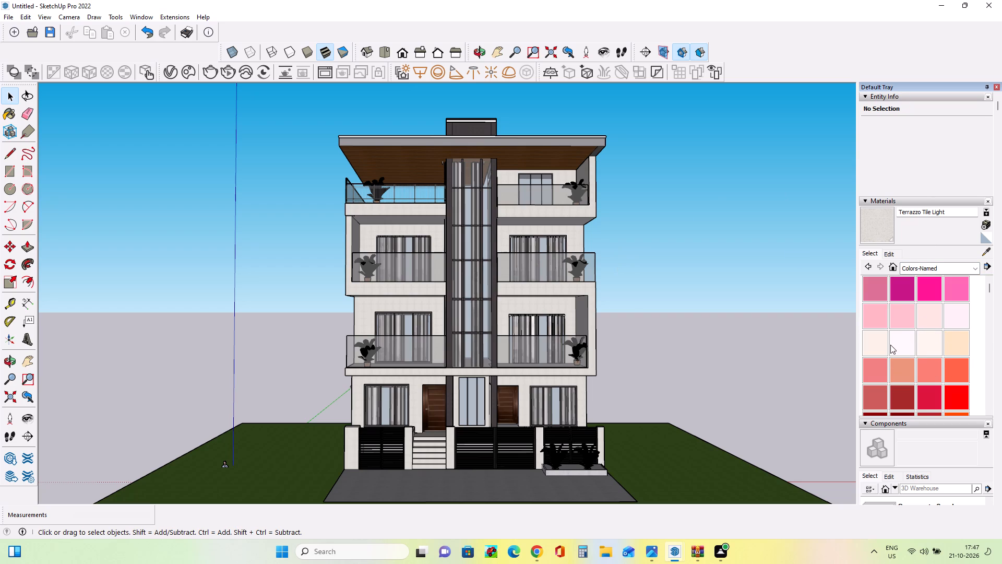
pyautogui.click(890, 345)
pyautogui.click(509, 180)
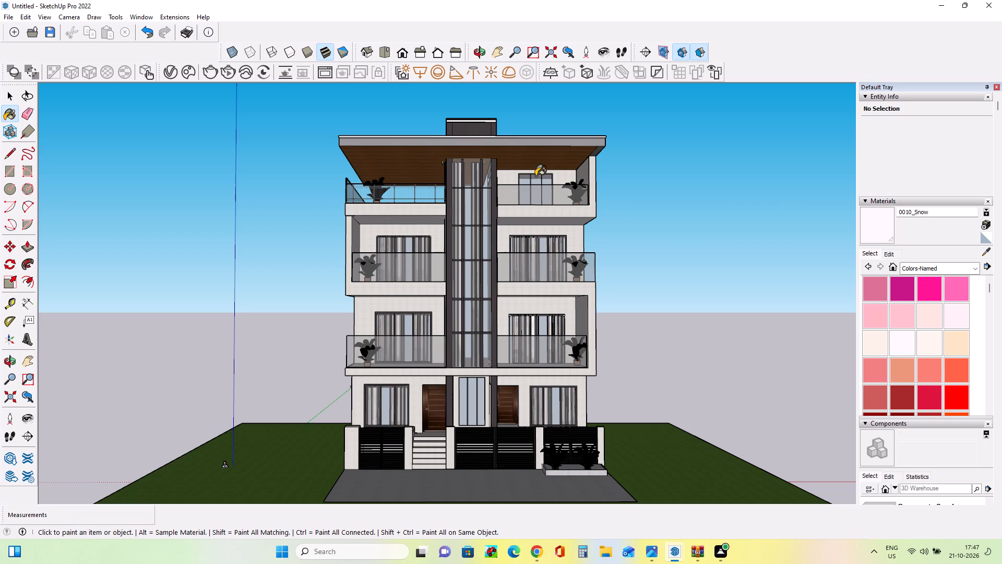
pyautogui.click(562, 173)
pyautogui.click(567, 173)
pyautogui.click(586, 168)
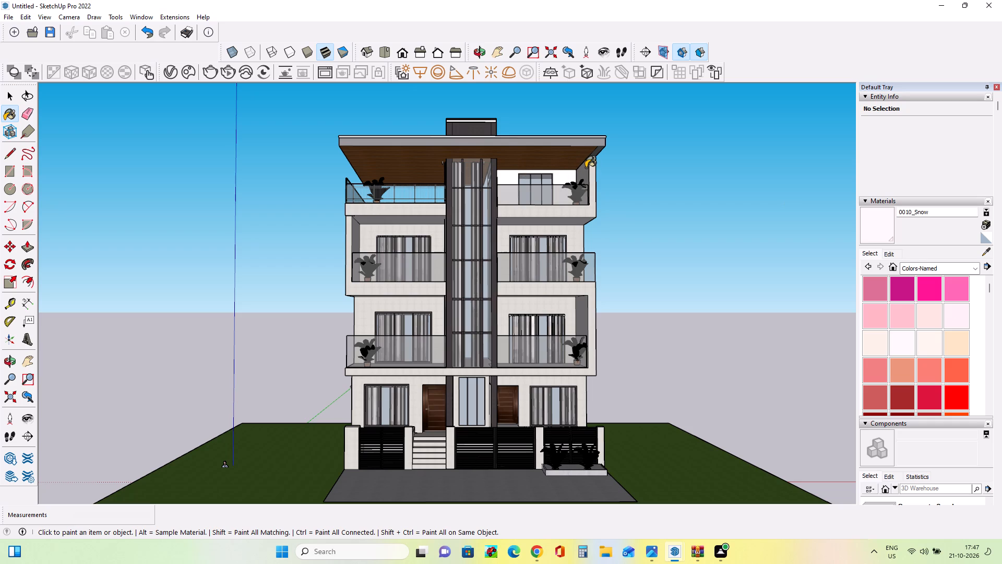
pyautogui.click(589, 167)
pyautogui.click(591, 177)
# Paint the projecting slab bands and balcony frames, plus the walls one floor below the top, with 0010_Snow.
pyautogui.click(434, 210)
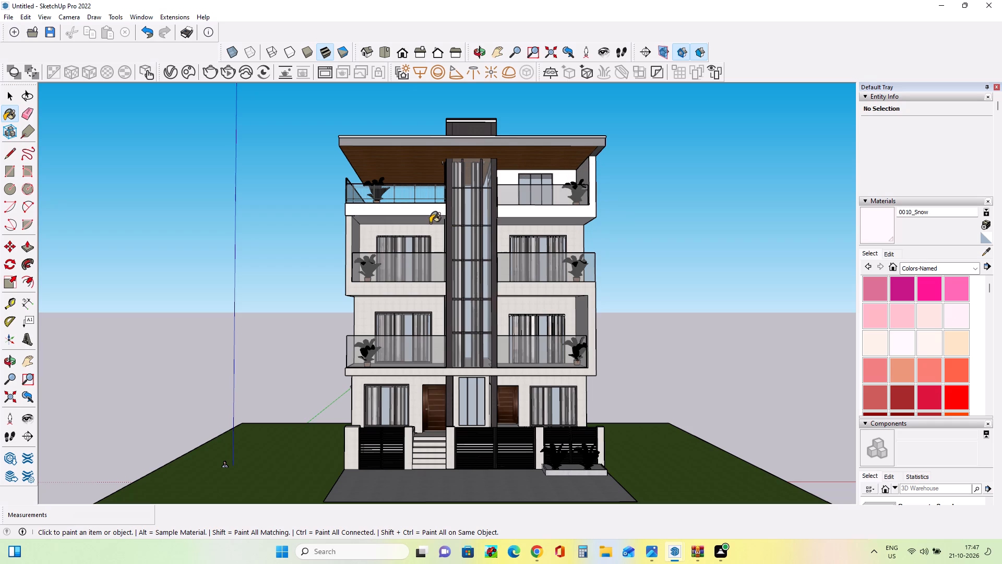
pyautogui.click(432, 229)
pyautogui.click(349, 229)
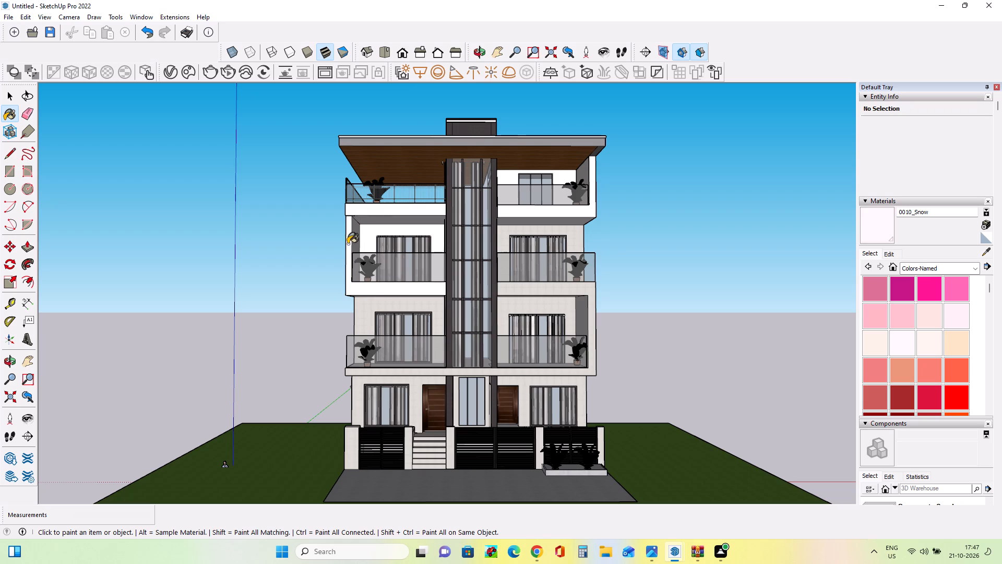
pyautogui.click(503, 229)
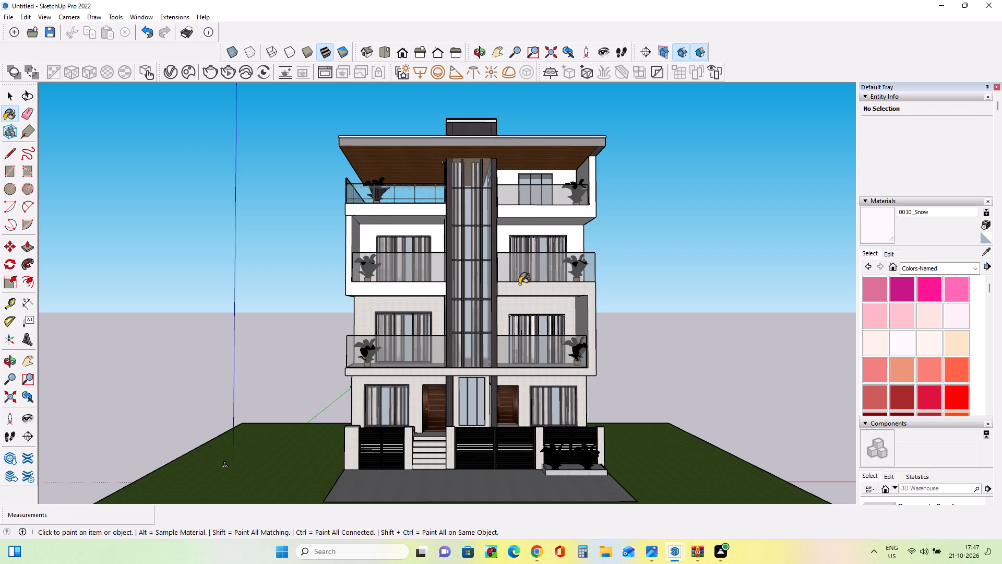
pyautogui.click(519, 284)
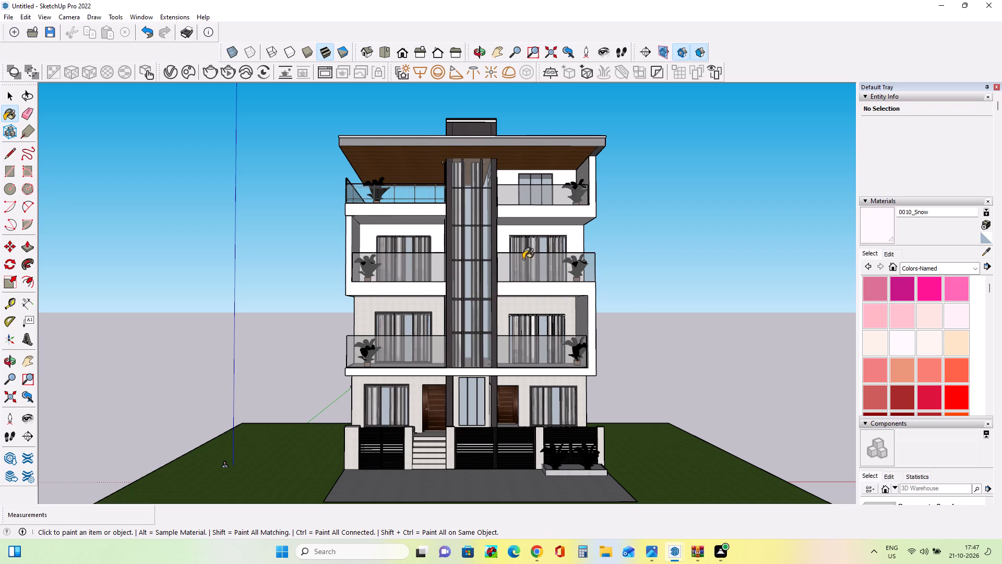
# Render the building with V-Ray to check the Snow-coloured bands against the terrazzo walls.
pyautogui.click(212, 78)
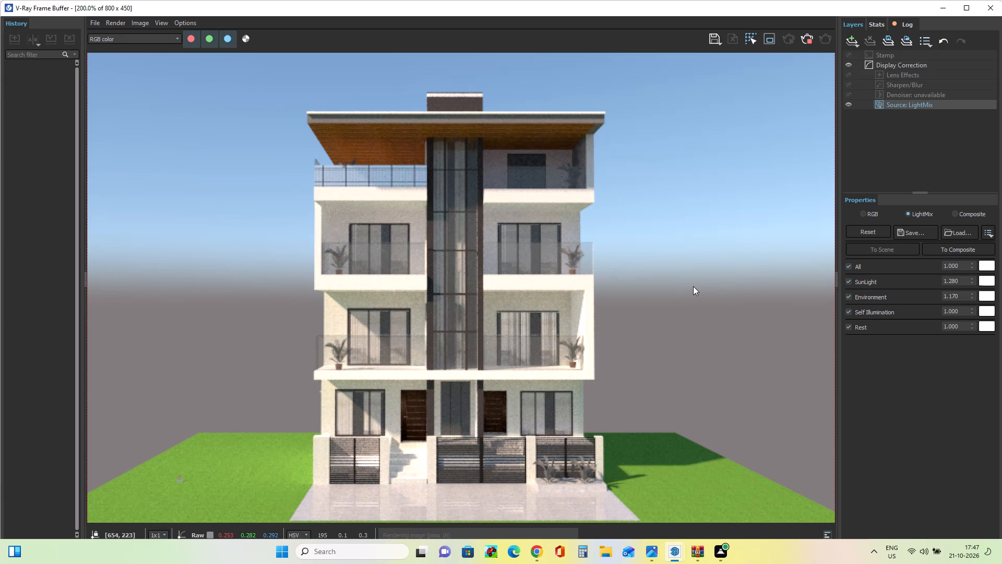
pyautogui.click(943, 9)
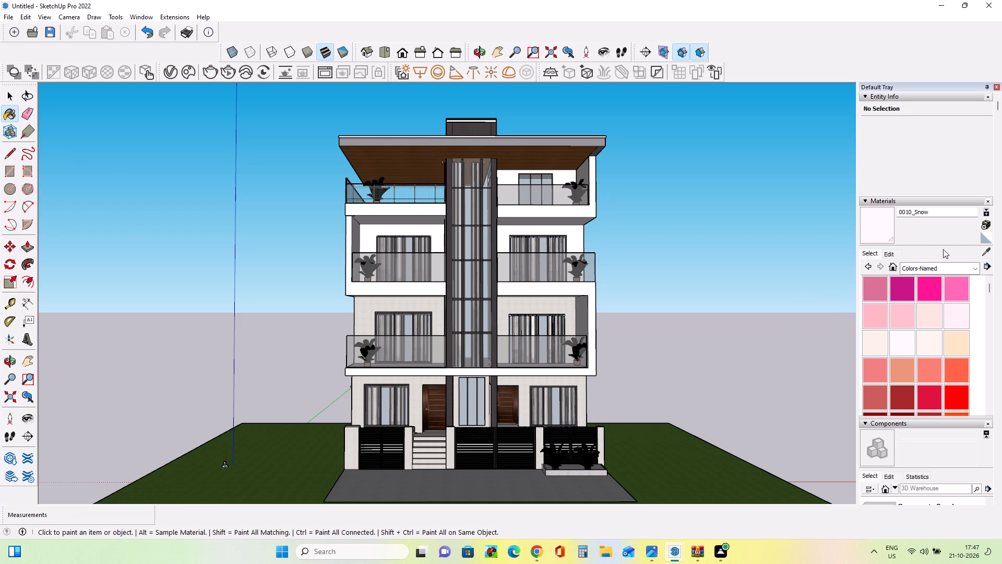
# Paint the walls behind the balconies on the top floor and the floor below with Terrazzo Tile Light from the In Model materials.
pyautogui.click(944, 271)
pyautogui.scroll(1, 947, 336)
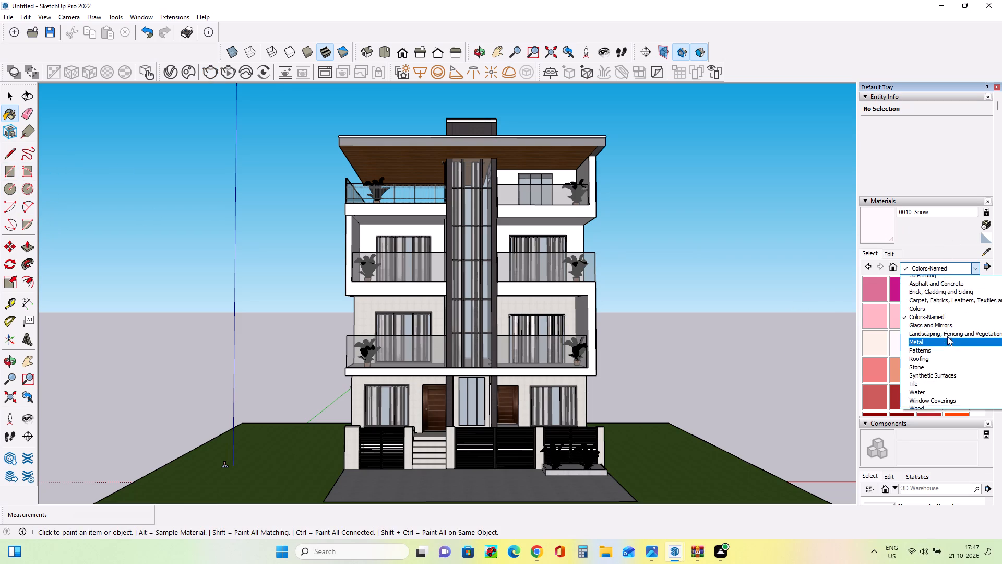
pyautogui.scroll(5, 947, 336)
pyautogui.click(939, 275)
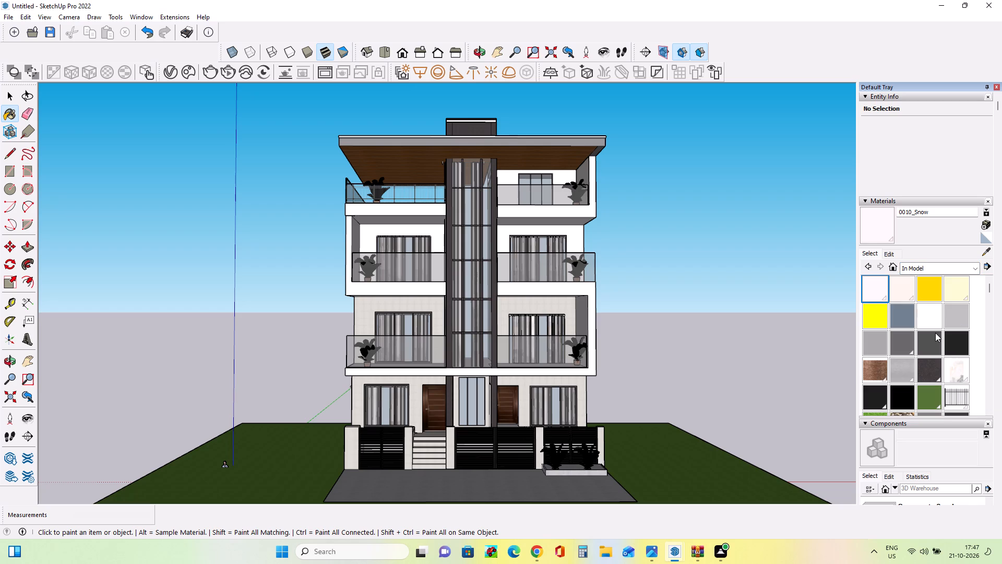
pyautogui.scroll(-3, 935, 333)
pyautogui.click(934, 405)
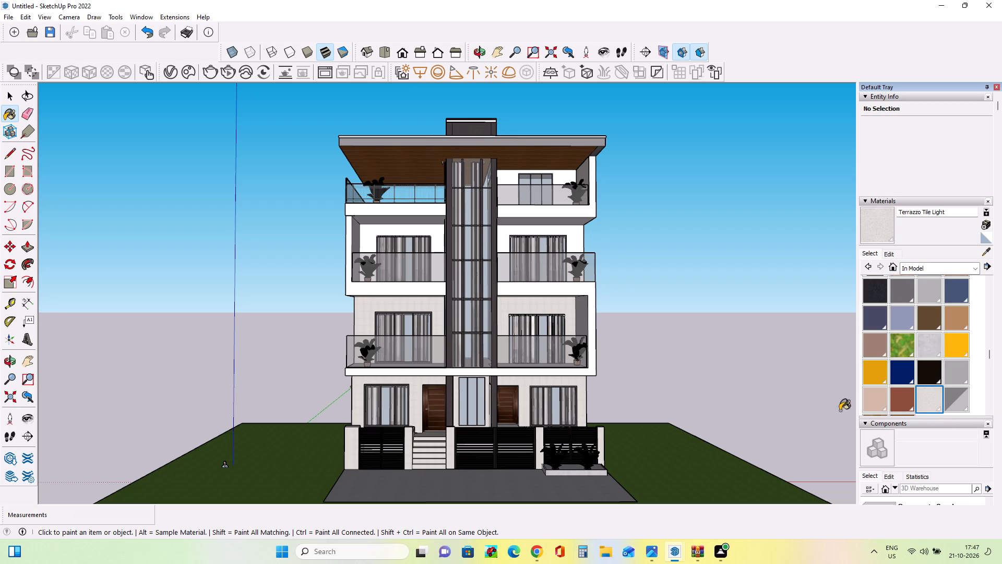
pyautogui.scroll(2, 471, 238)
pyautogui.click(512, 230)
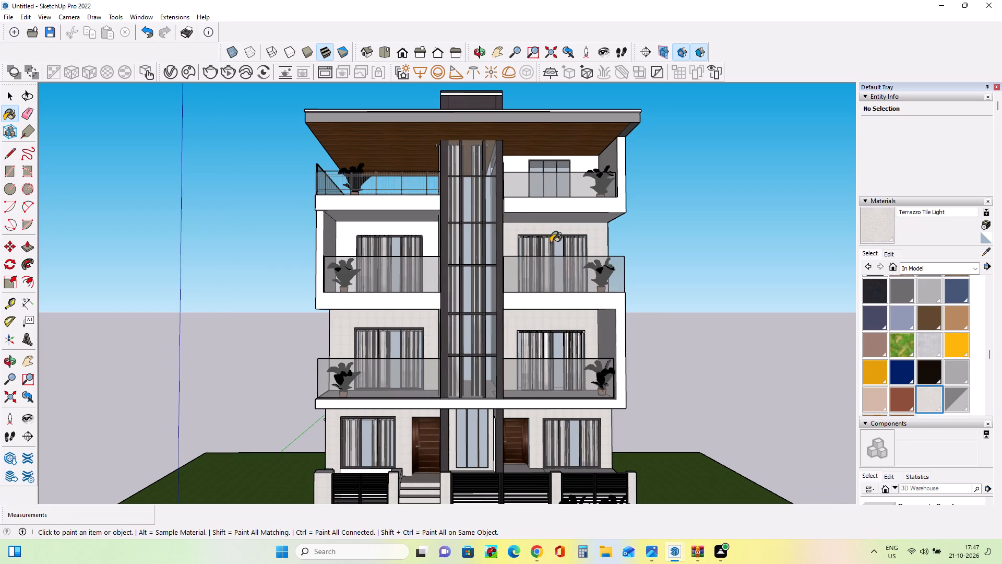
pyautogui.click(423, 229)
pyautogui.scroll(-1, 458, 248)
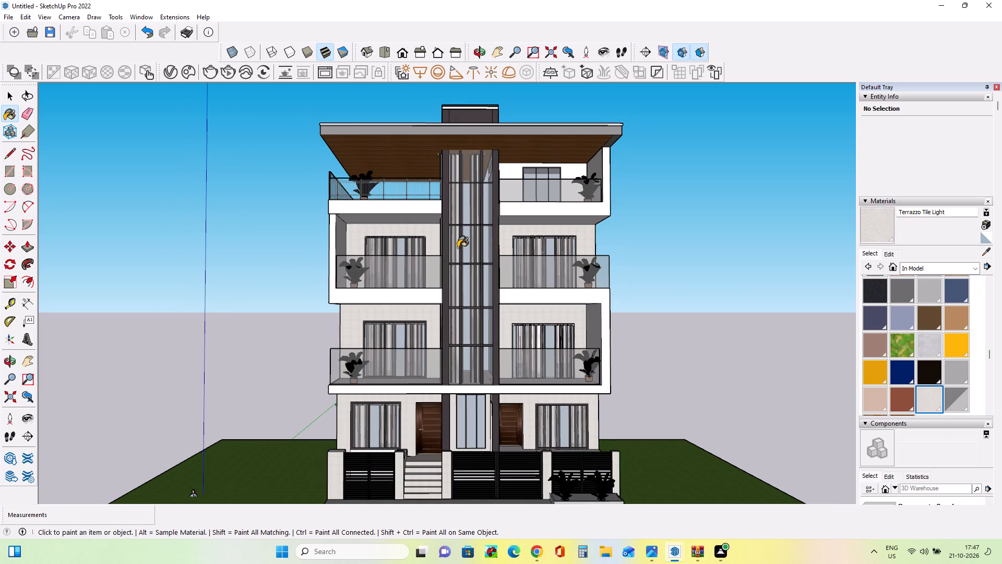
pyautogui.scroll(-1, 458, 248)
pyautogui.moveTo(526, 392); pyautogui.dragTo(524, 386, button='middle')
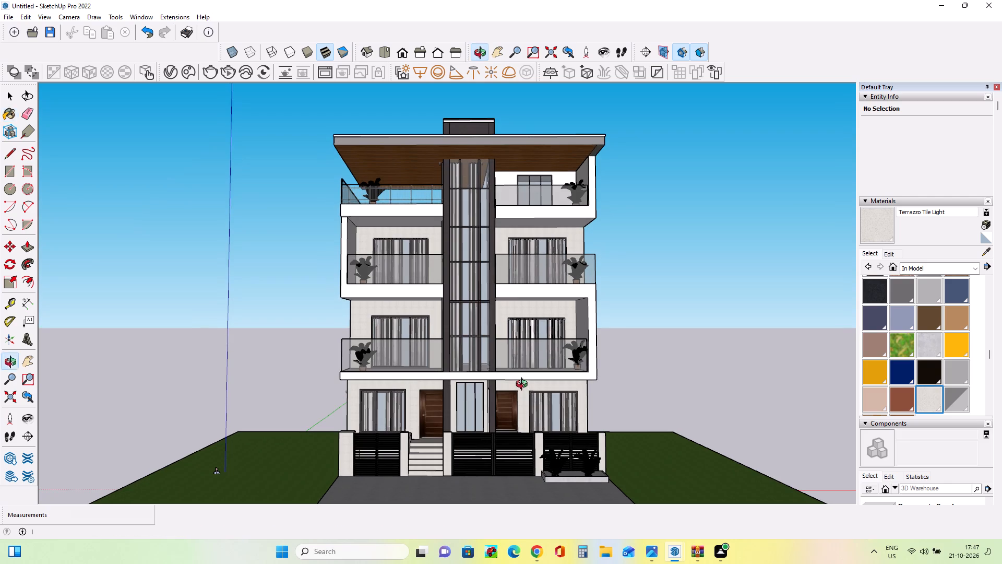
pyautogui.click(565, 178)
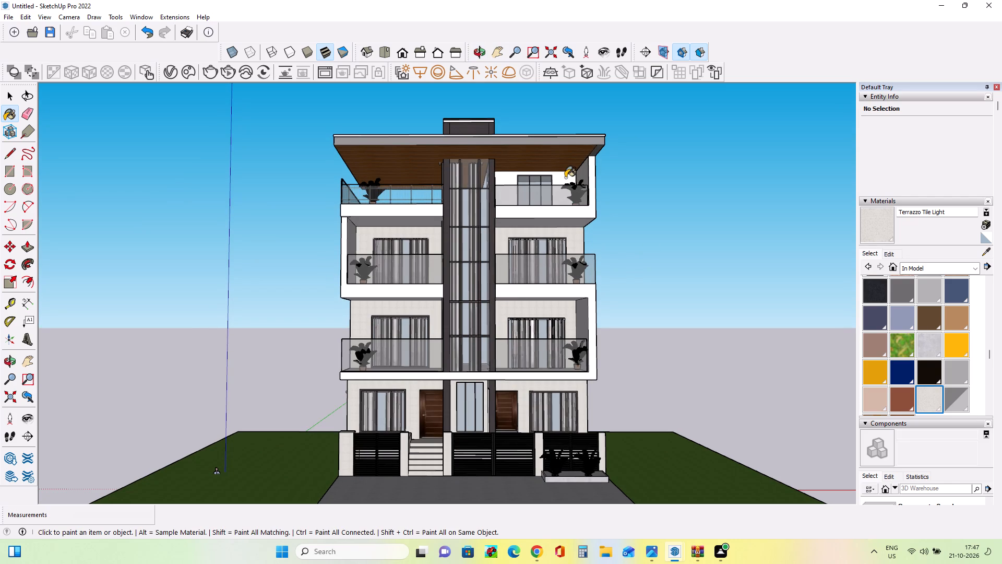
# Render the building with V-Ray to check the terrazzo upper-floor walls against the Snow-coloured bands.
pyautogui.middleClick(610, 293)
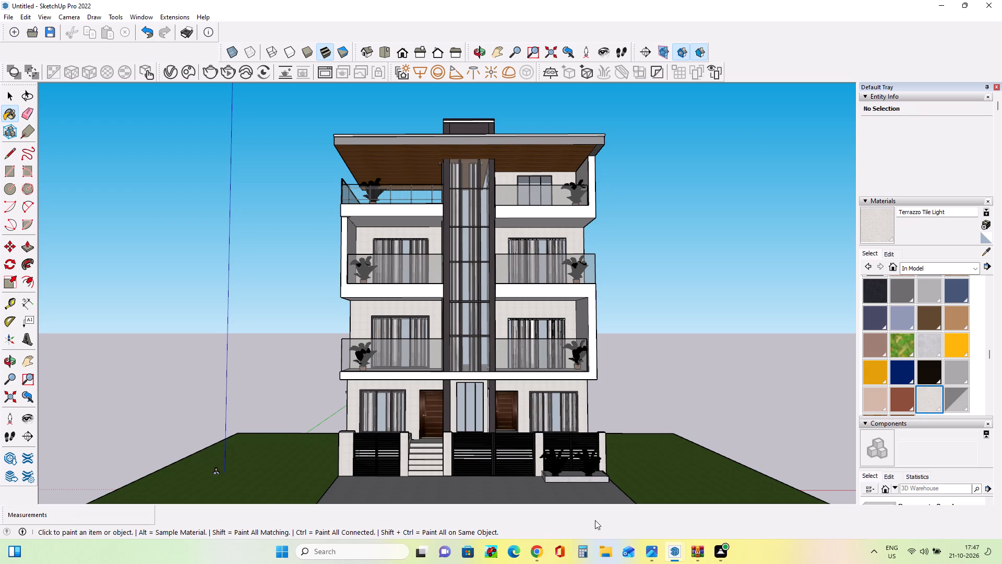
pyautogui.click(213, 72)
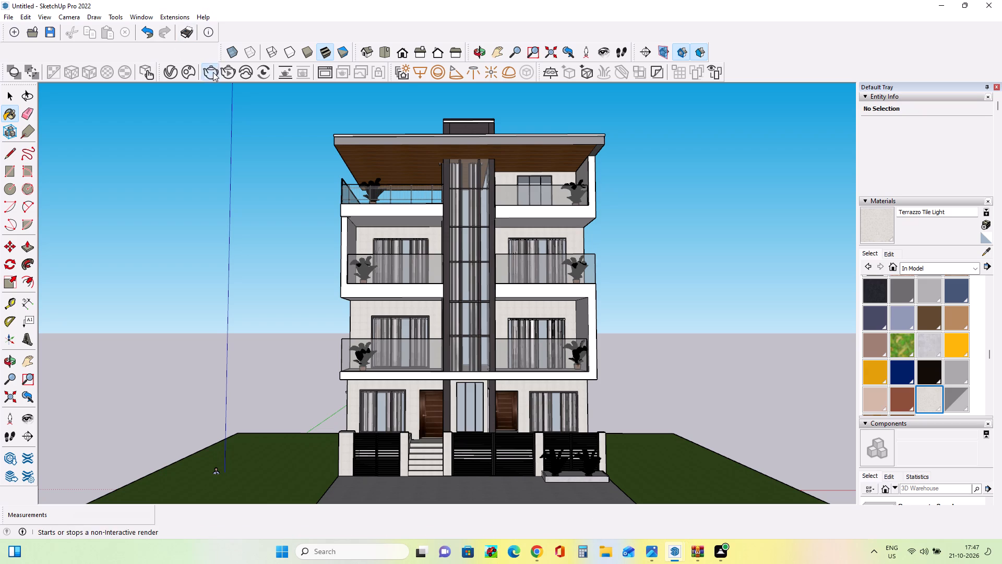
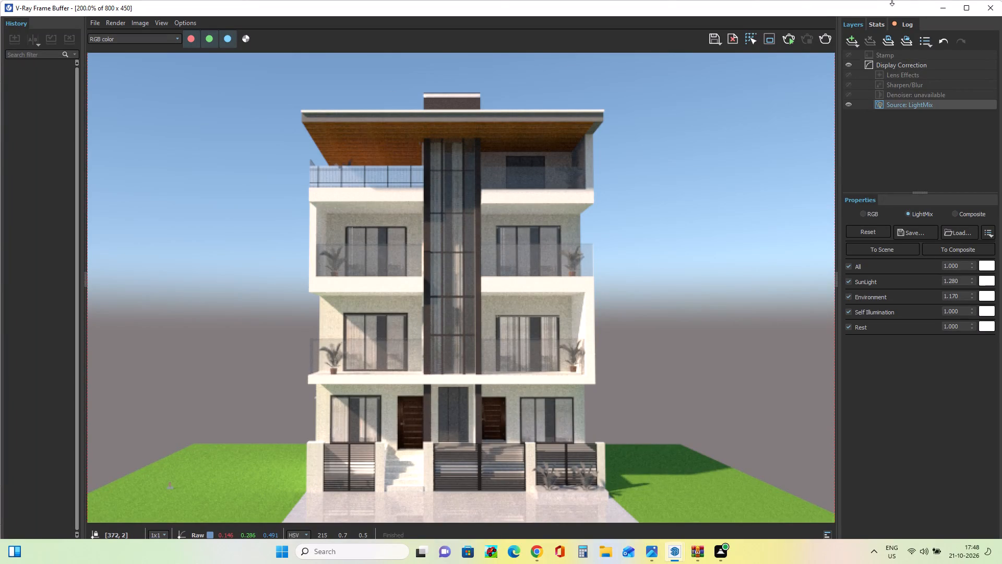
# Capture the whole building from the V-Ray render as a rectangular snip with Snipping Tool.
pyautogui.click(346, 553)
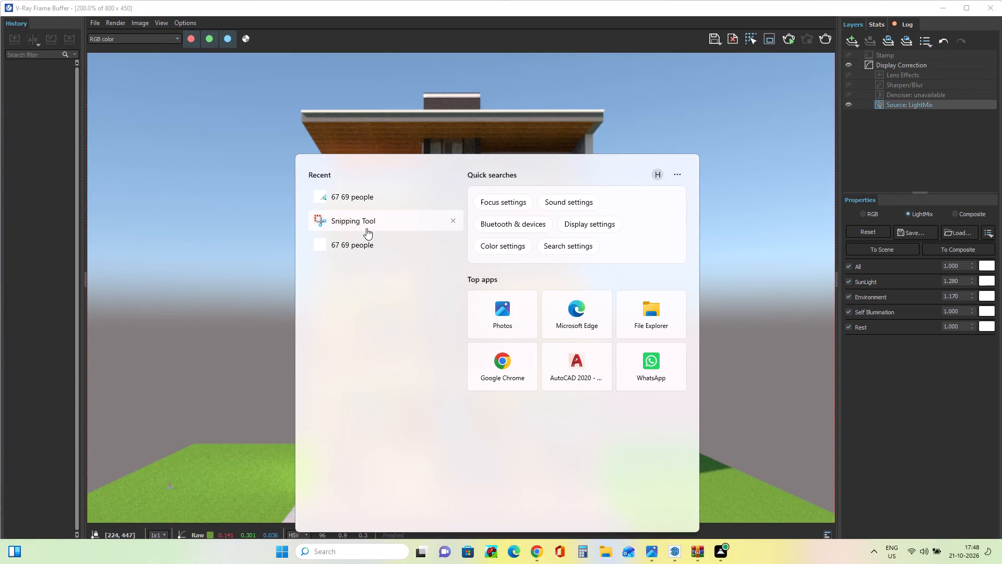
pyautogui.click(366, 228)
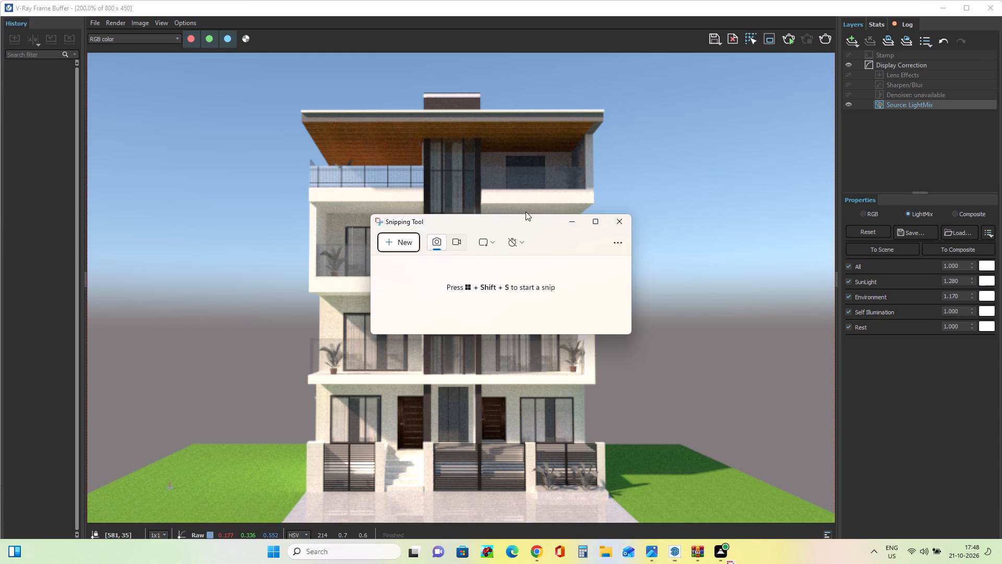
pyautogui.click(397, 243)
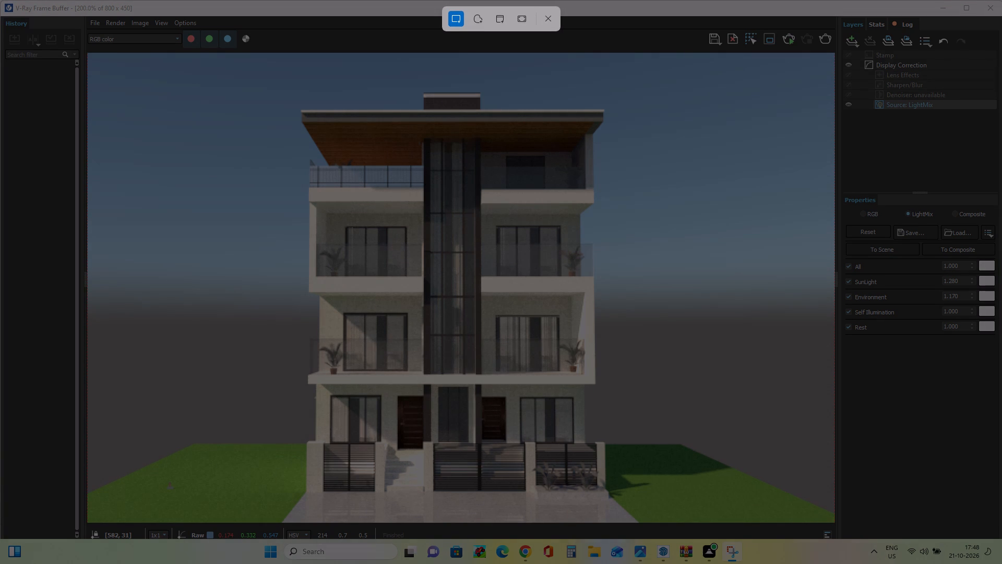
pyautogui.moveTo(667, 75); pyautogui.dragTo(248, 537)
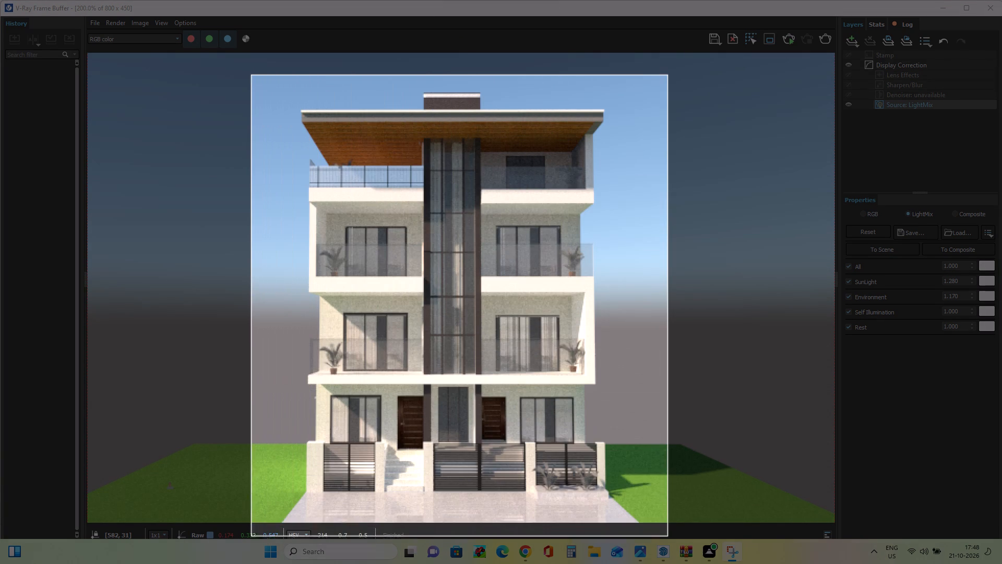
pyautogui.moveTo(248, 537); pyautogui.dragTo(232, 521)
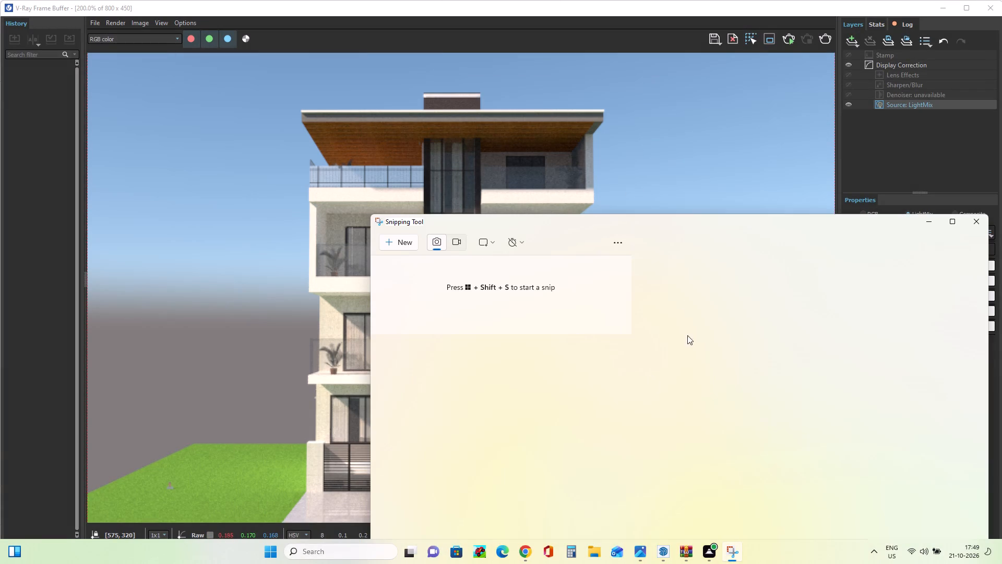
pyautogui.moveTo(677, 222); pyautogui.dragTo(582, 155)
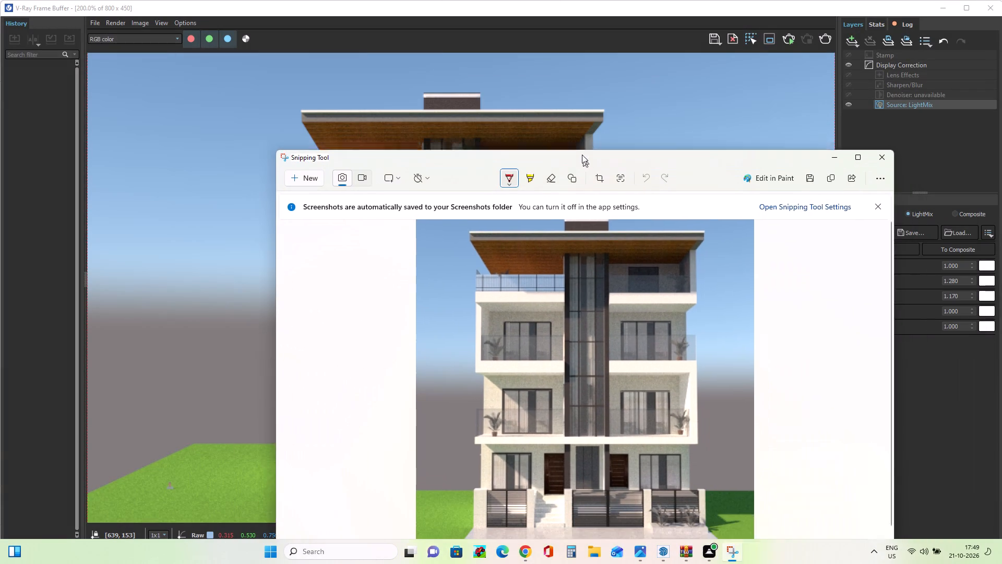
pyautogui.moveTo(582, 155); pyautogui.dragTo(534, 93)
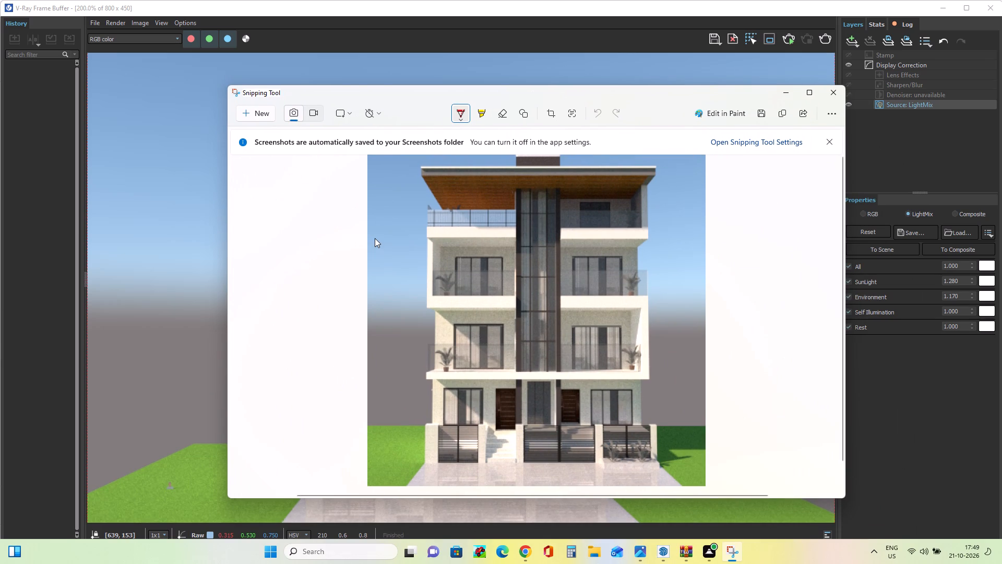
# Open the save dialog for the render snip, and return to the building model in SketchUp.
pyautogui.hotkey('ctrl', 's')
pyautogui.click(712, 109)
pyautogui.click(785, 87)
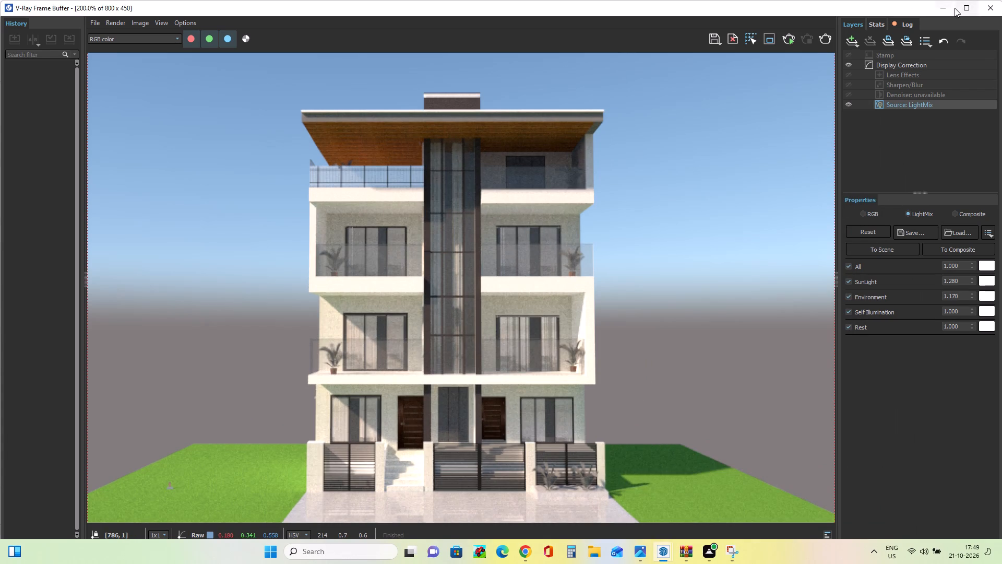
pyautogui.click(946, 6)
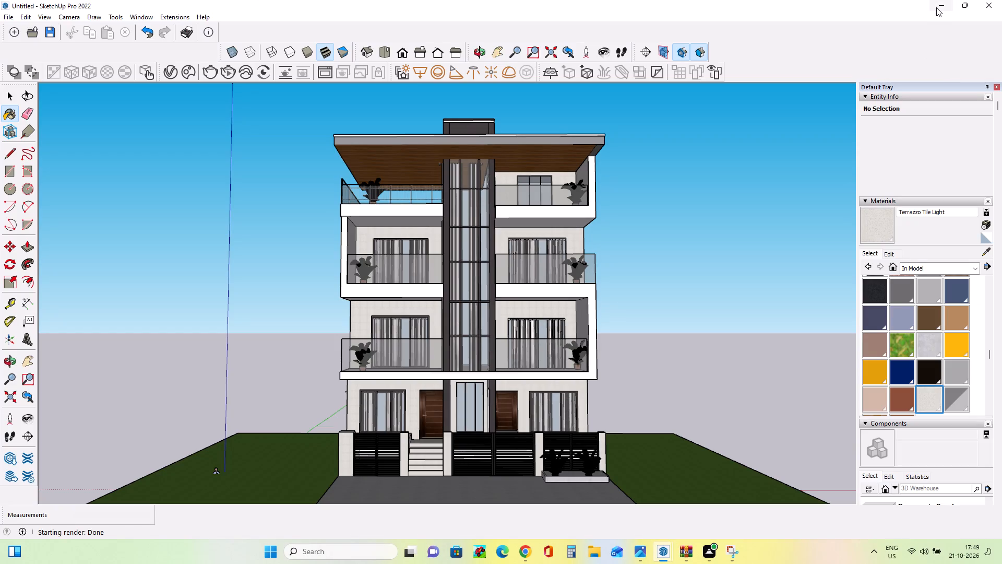
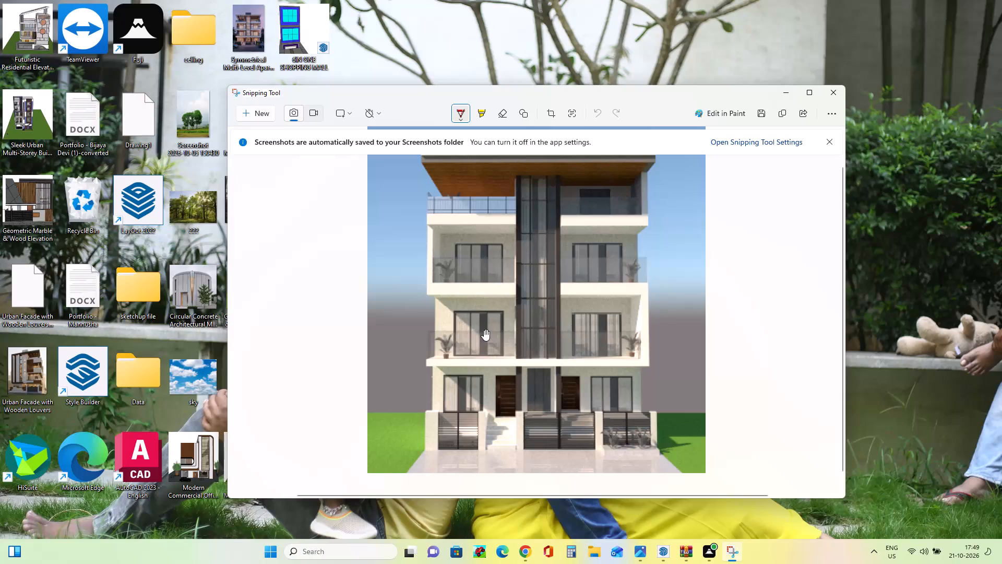
# Save the render snip to the Desktop as "Symmetrical Multi-Level Apartment Facade Design.PDF", keeping PNG as the file type.
pyautogui.hotkey('ctrl', 's')
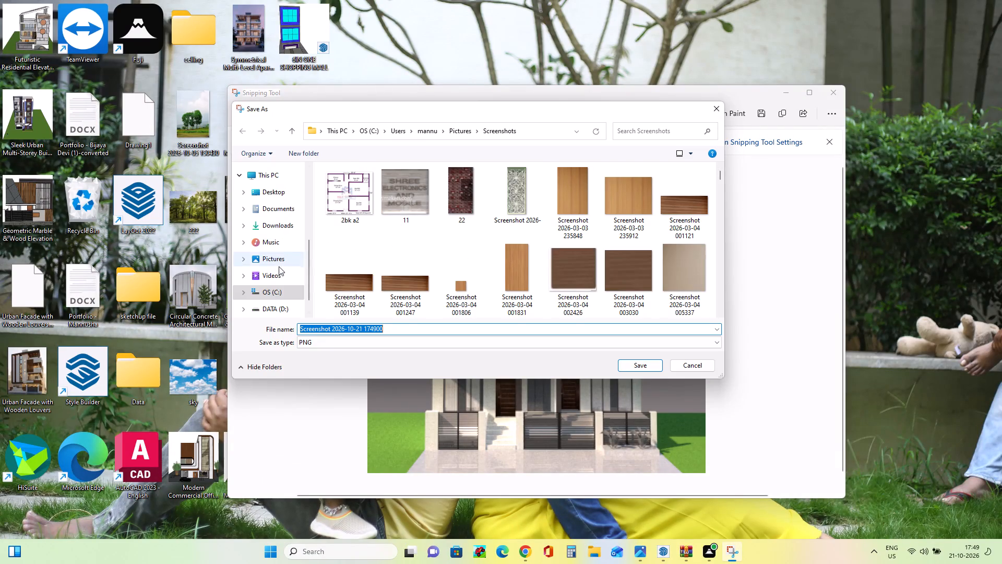
pyautogui.click(289, 195)
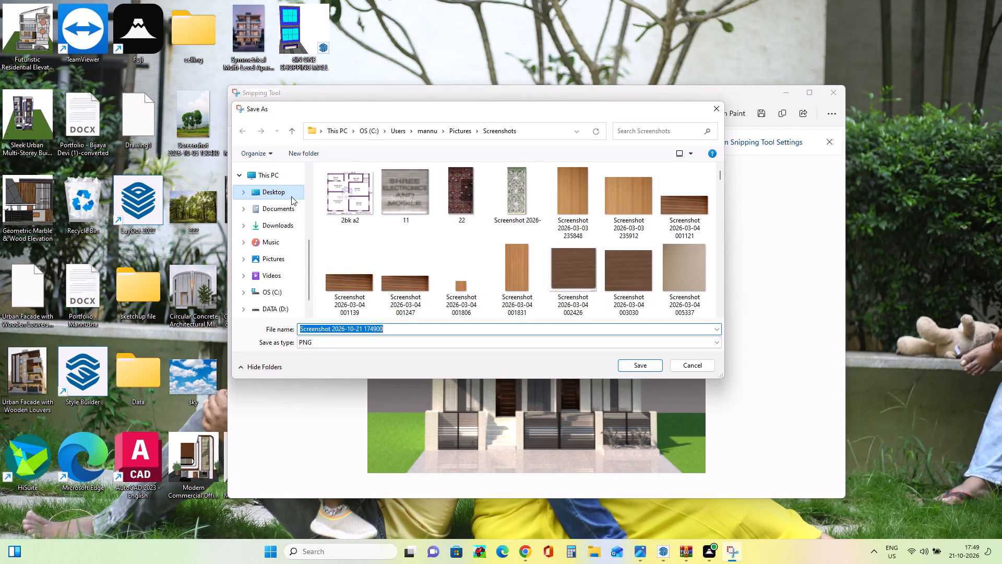
pyautogui.click(398, 328)
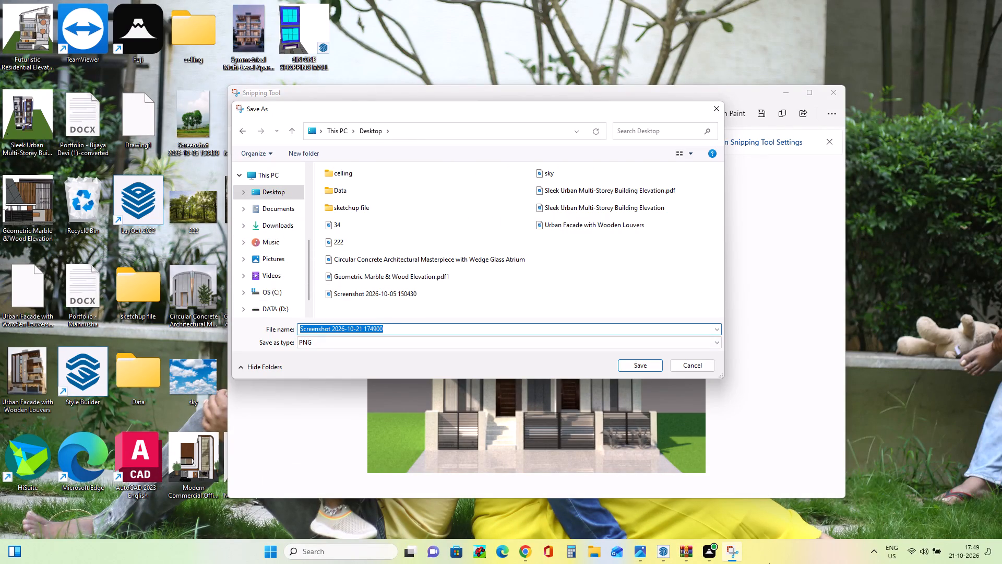
pyautogui.press('BackSpace')
pyautogui.write('SY')
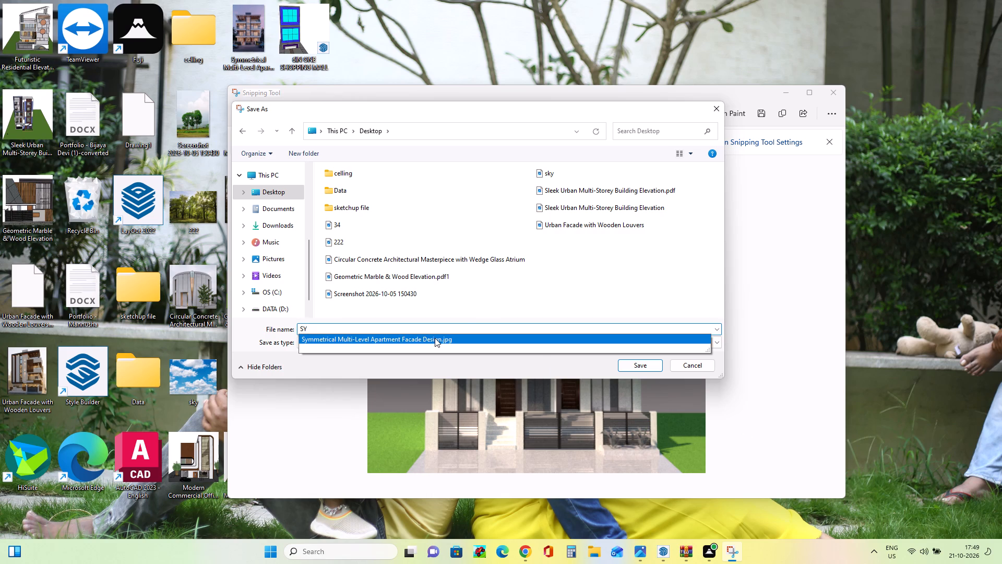
pyautogui.click(435, 338)
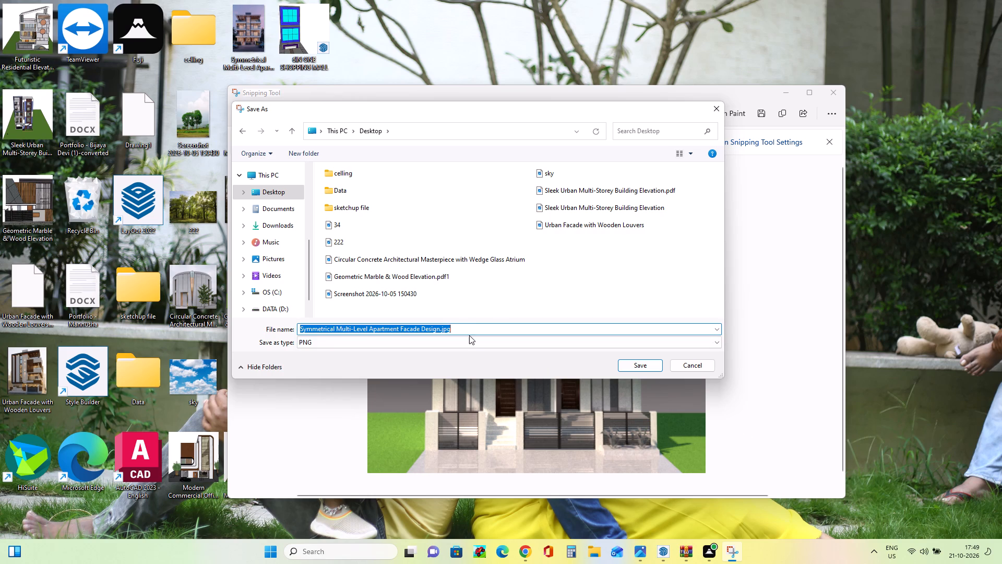
pyautogui.click(469, 331)
pyautogui.press('BackSpace')
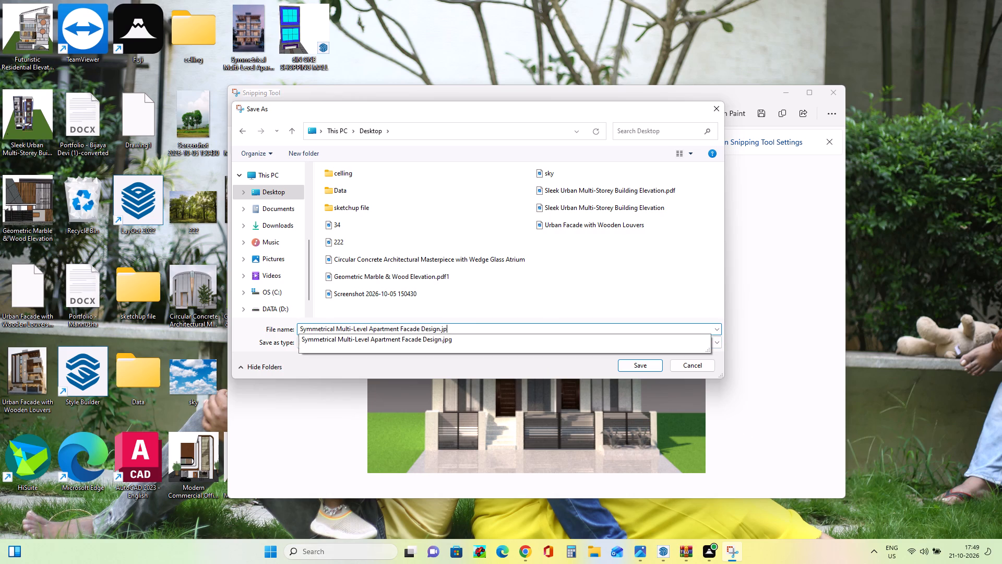
pyautogui.press('BackSpace')
pyautogui.press('BackSpace')
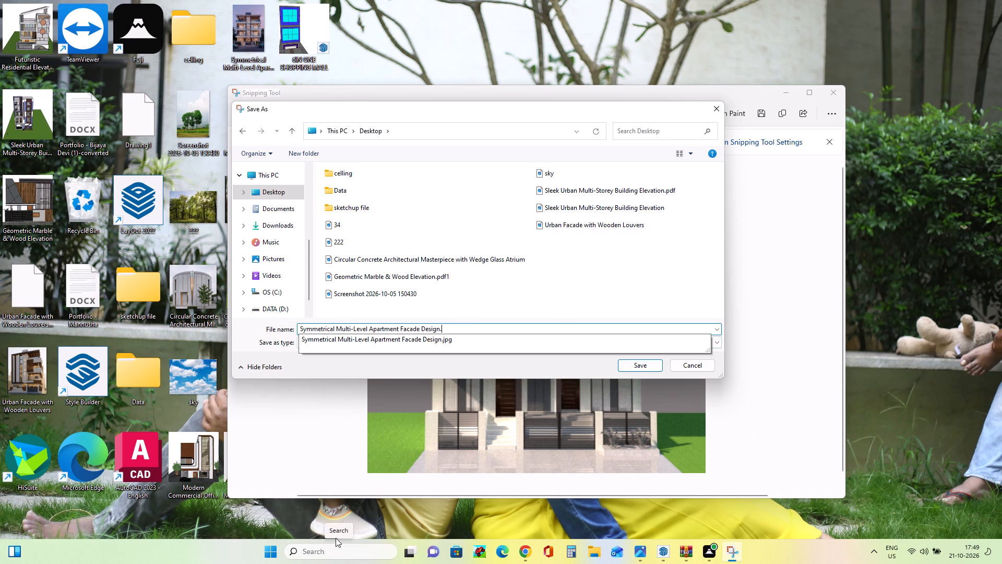
pyautogui.write('PDF')
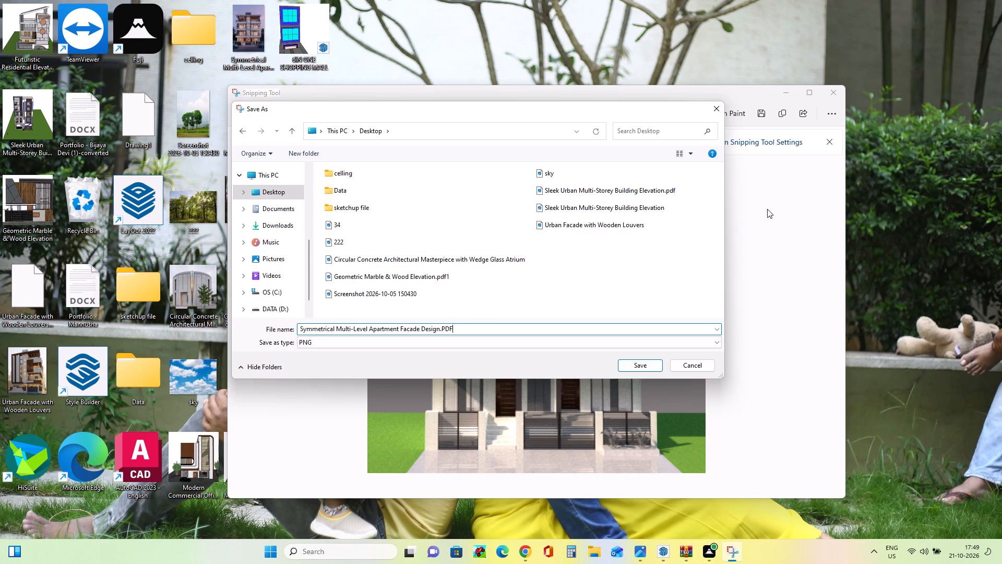
pyautogui.click(631, 369)
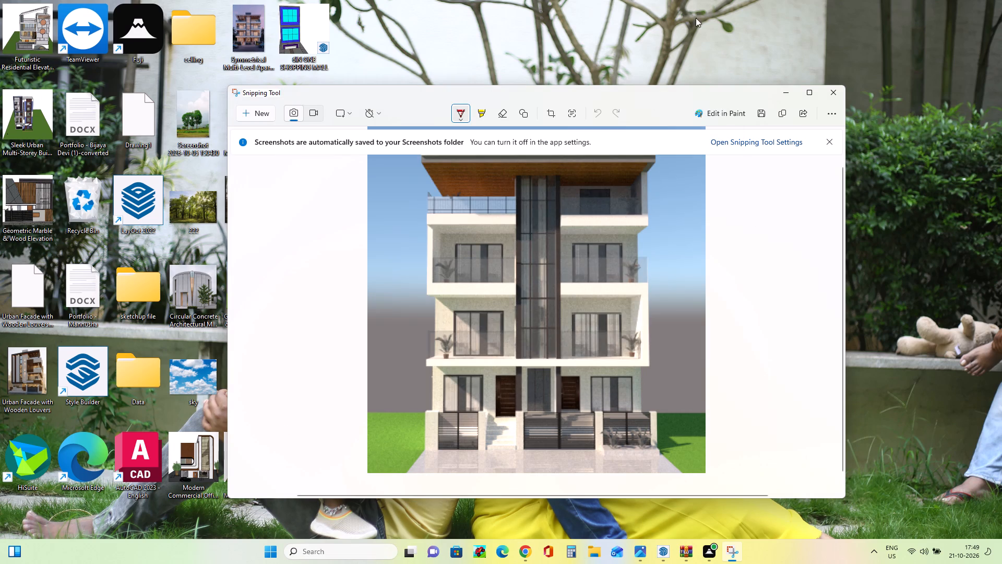
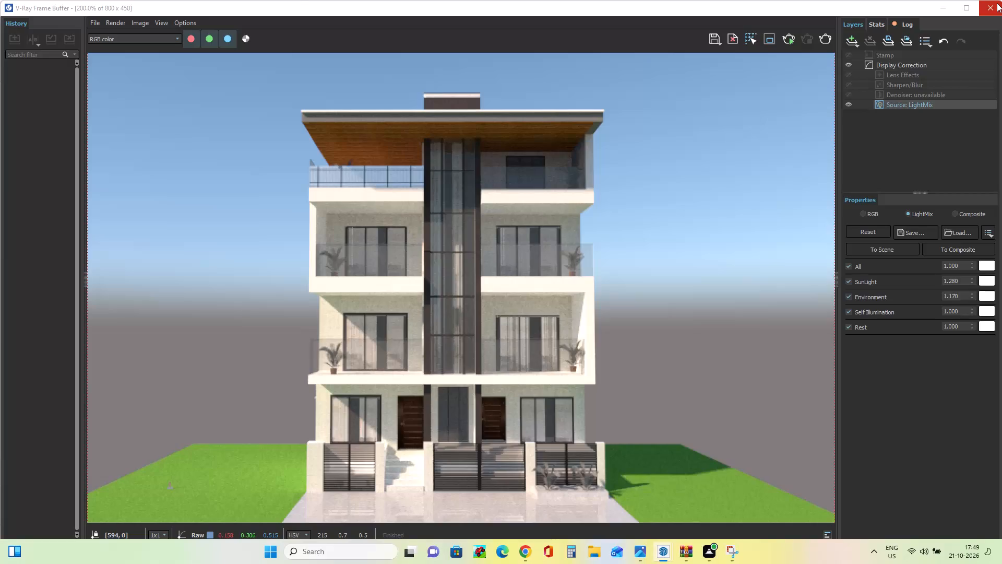
# Close the render window and save the model to the Desktop as "Symmetrical Multi-Level Apartment Facade Design.SKP".
pyautogui.click(997, 3)
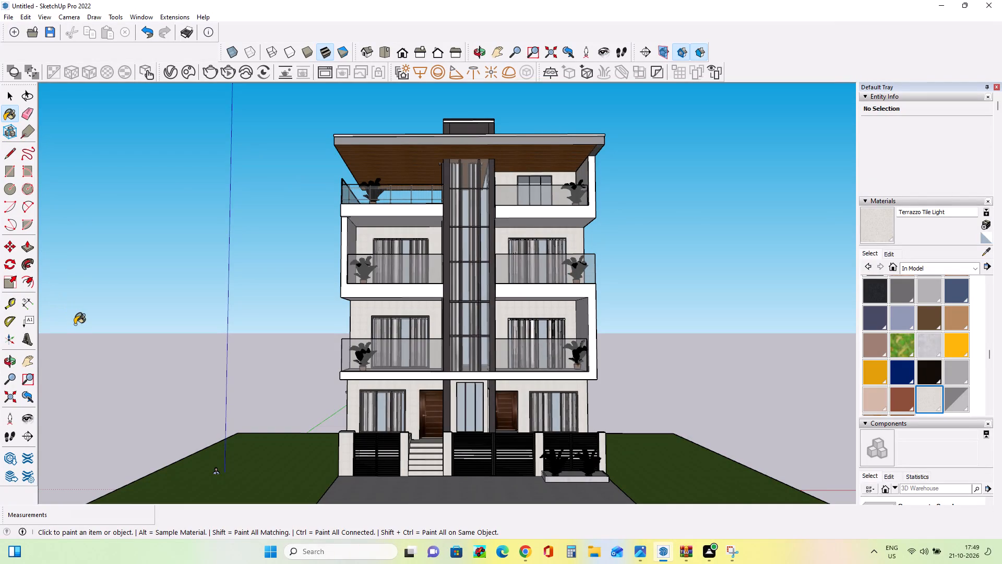
pyautogui.hotkey('ctrl', 's')
pyautogui.keyDown('ctrl'); pyautogui.click(75, 324); pyautogui.keyUp('ctrl')
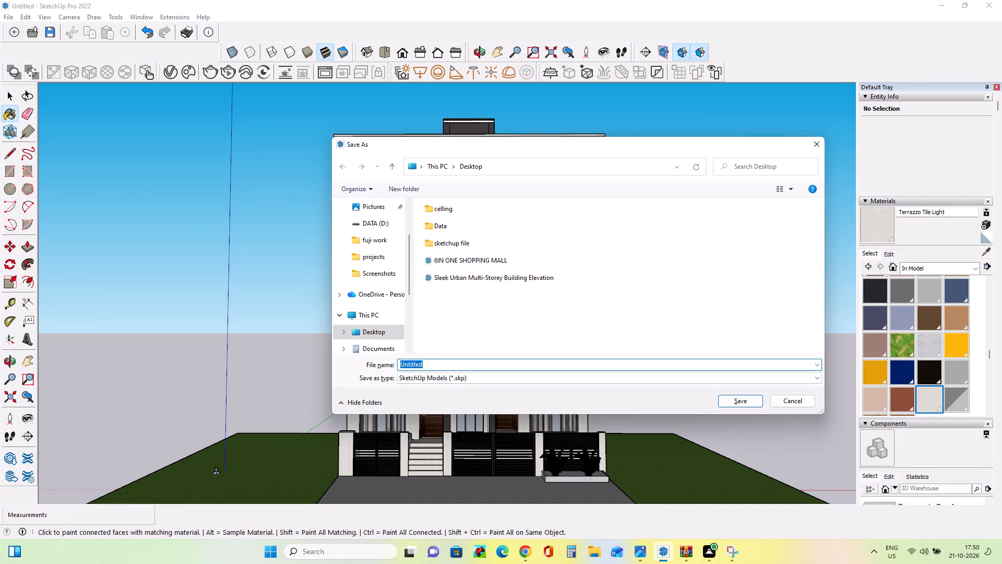
pyautogui.press('Delete')
pyautogui.press('s')
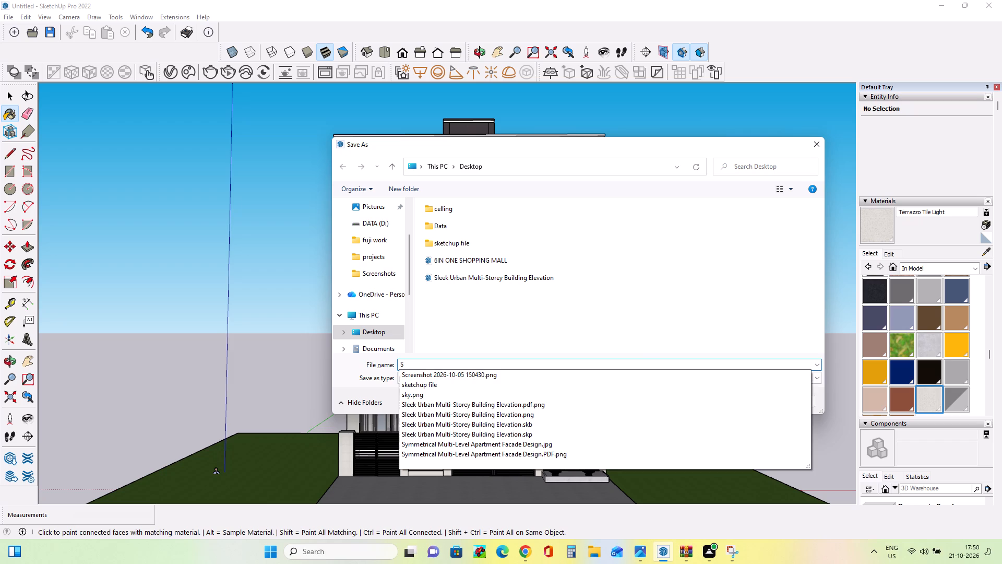
pyautogui.click(474, 442)
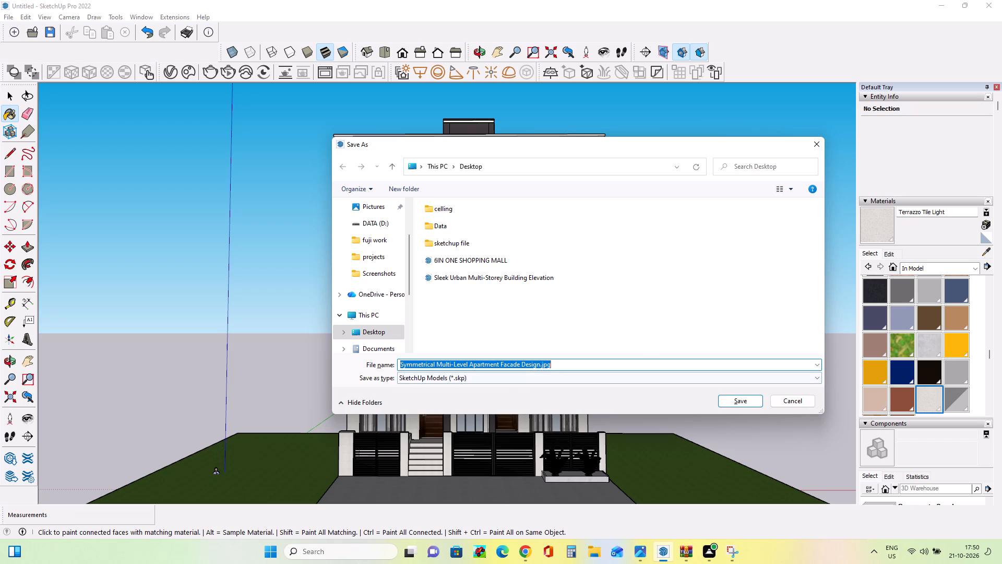
pyautogui.click(560, 360)
pyautogui.click(560, 367)
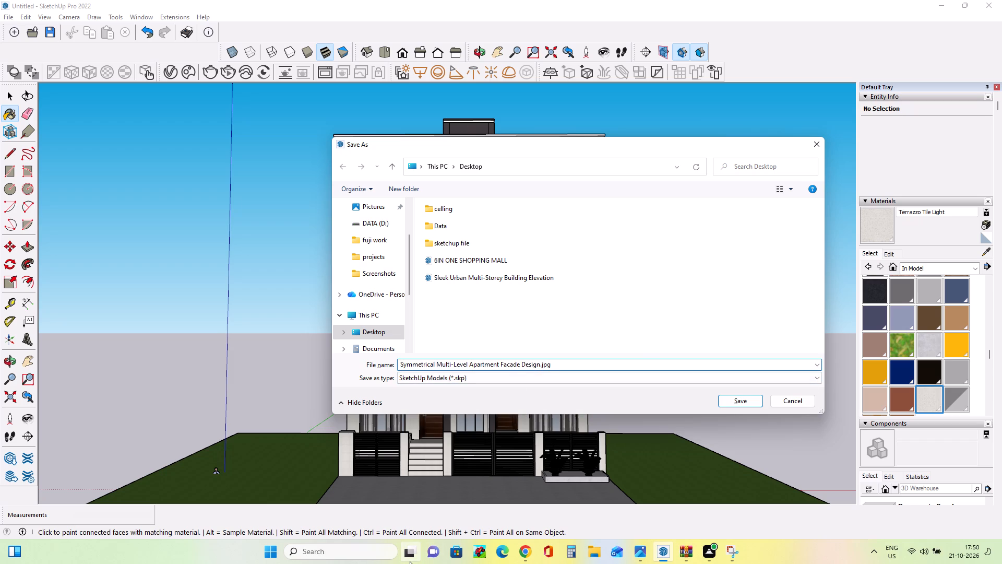
pyautogui.press('BackSpace')
pyautogui.press('BackSpace')
pyautogui.press('BackSpace')
pyautogui.write('SKP')
pyautogui.click(743, 402)
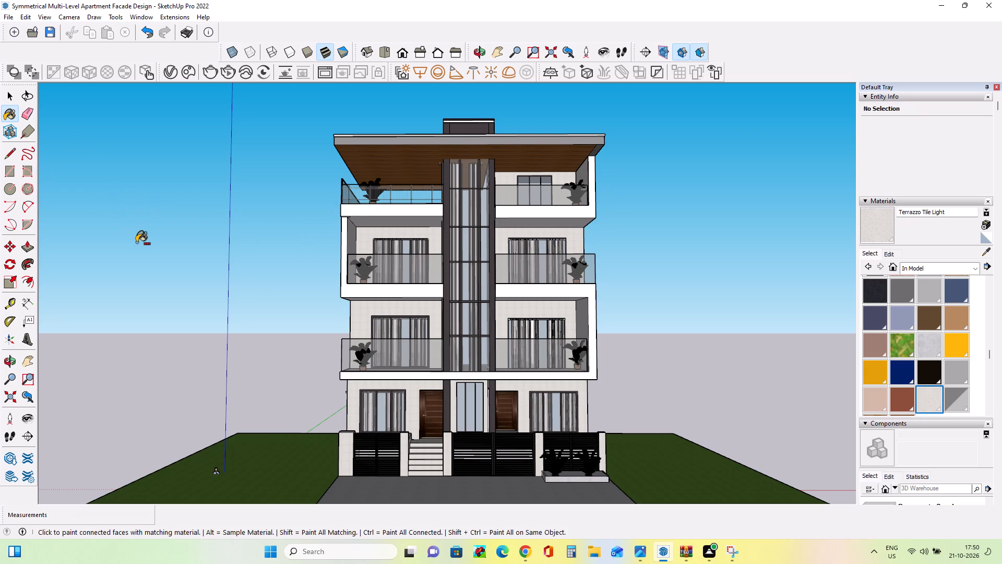
# Delete the small component on the lawn beside the building, near the foot of the blue axis.
pyautogui.click(13, 101)
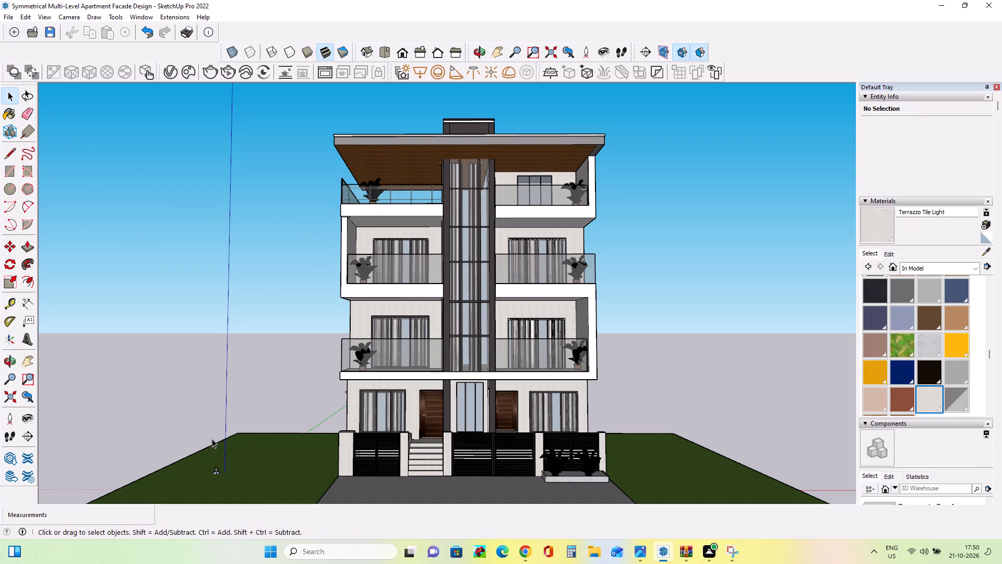
pyautogui.click(216, 471)
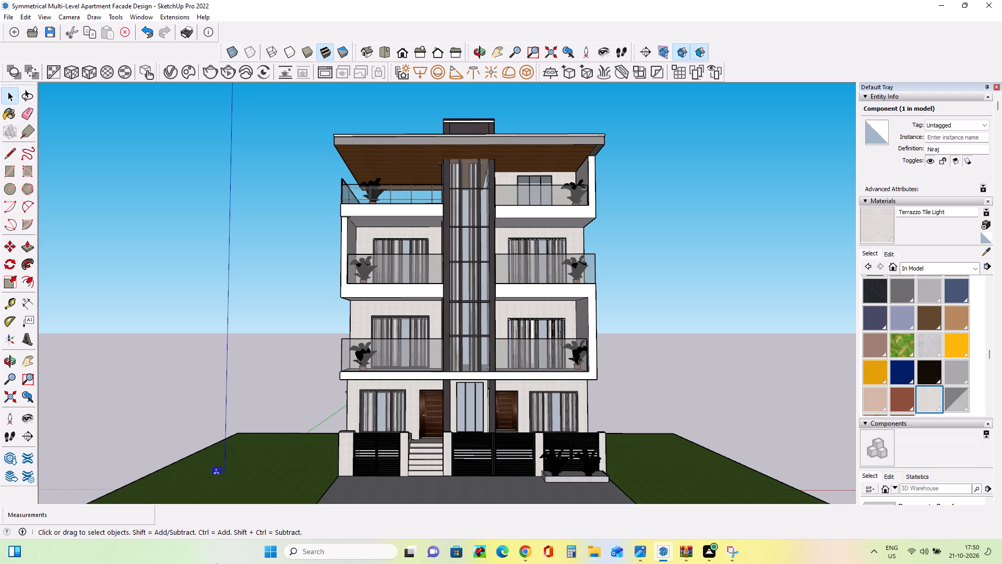
pyautogui.press('Delete')
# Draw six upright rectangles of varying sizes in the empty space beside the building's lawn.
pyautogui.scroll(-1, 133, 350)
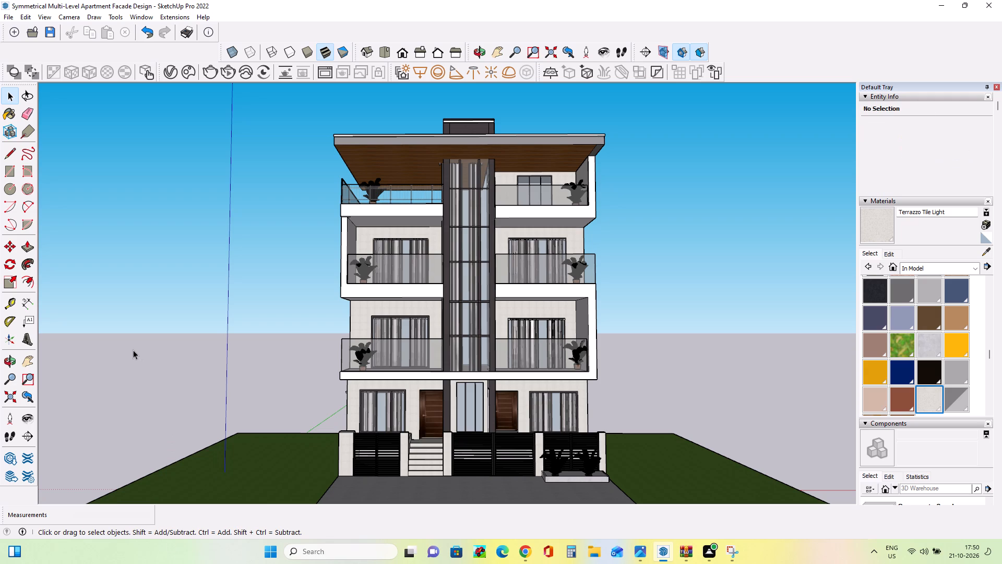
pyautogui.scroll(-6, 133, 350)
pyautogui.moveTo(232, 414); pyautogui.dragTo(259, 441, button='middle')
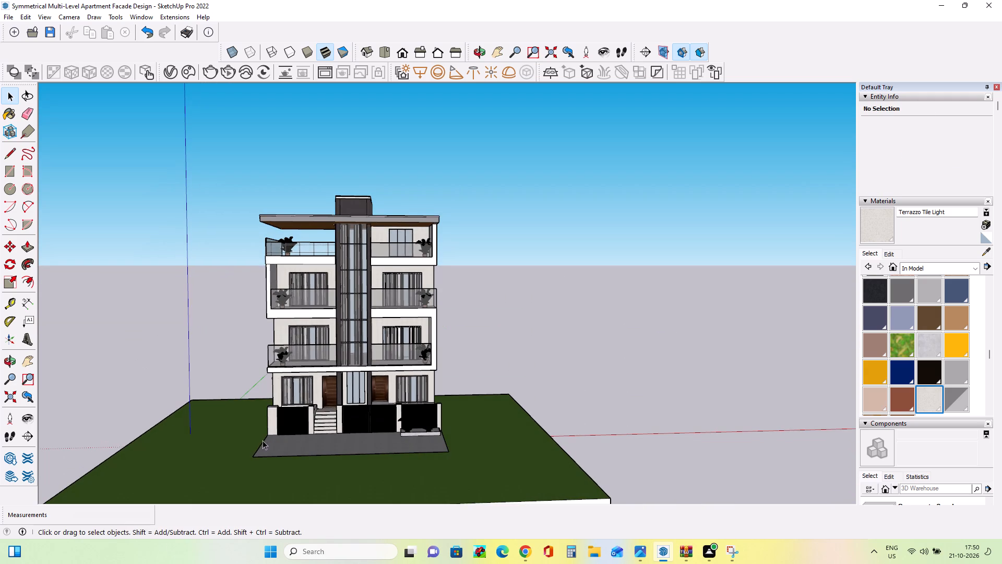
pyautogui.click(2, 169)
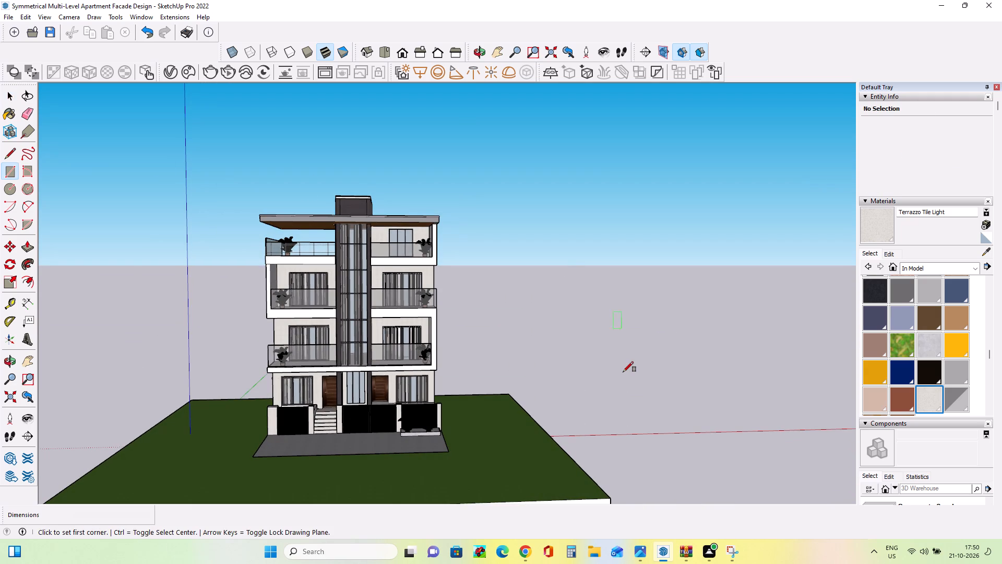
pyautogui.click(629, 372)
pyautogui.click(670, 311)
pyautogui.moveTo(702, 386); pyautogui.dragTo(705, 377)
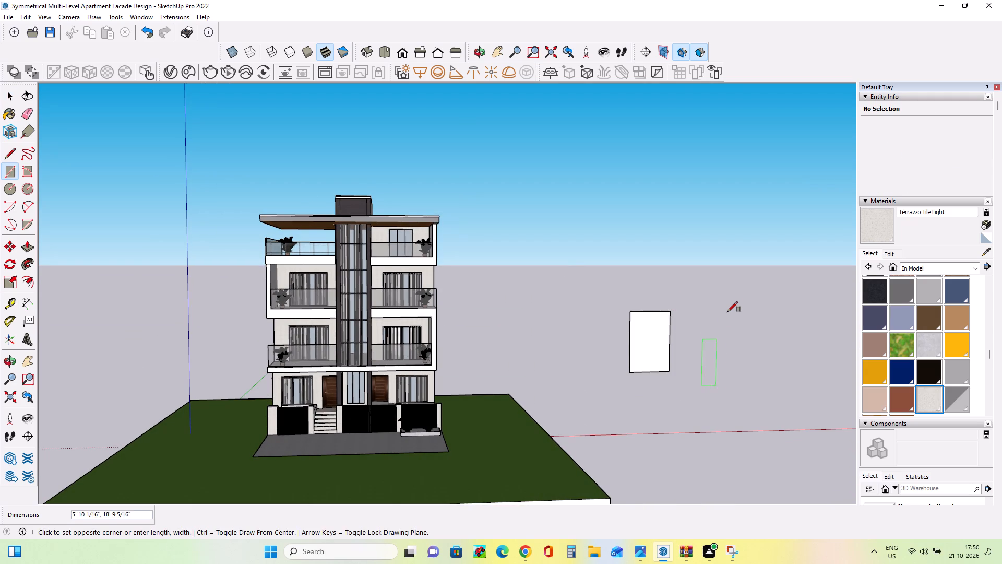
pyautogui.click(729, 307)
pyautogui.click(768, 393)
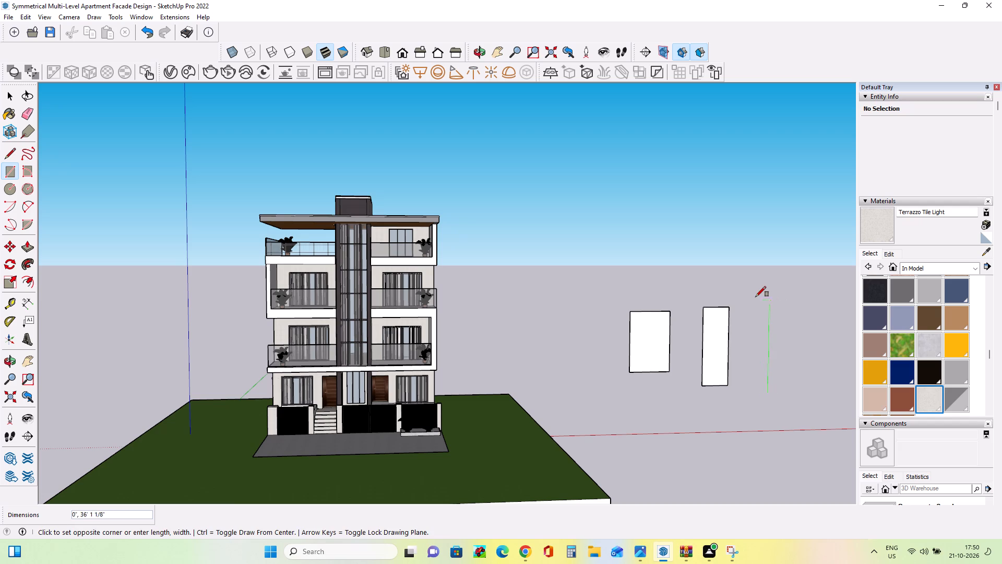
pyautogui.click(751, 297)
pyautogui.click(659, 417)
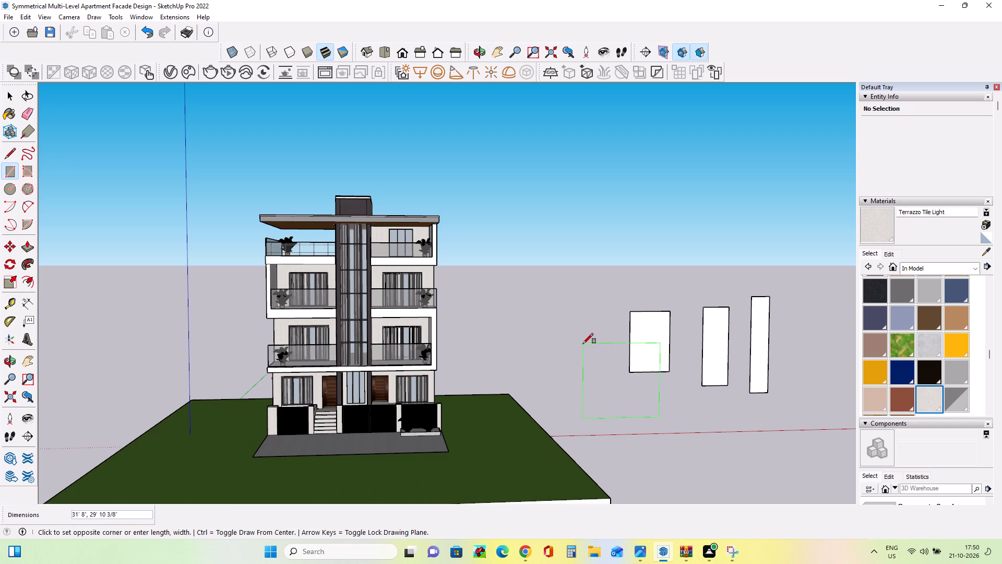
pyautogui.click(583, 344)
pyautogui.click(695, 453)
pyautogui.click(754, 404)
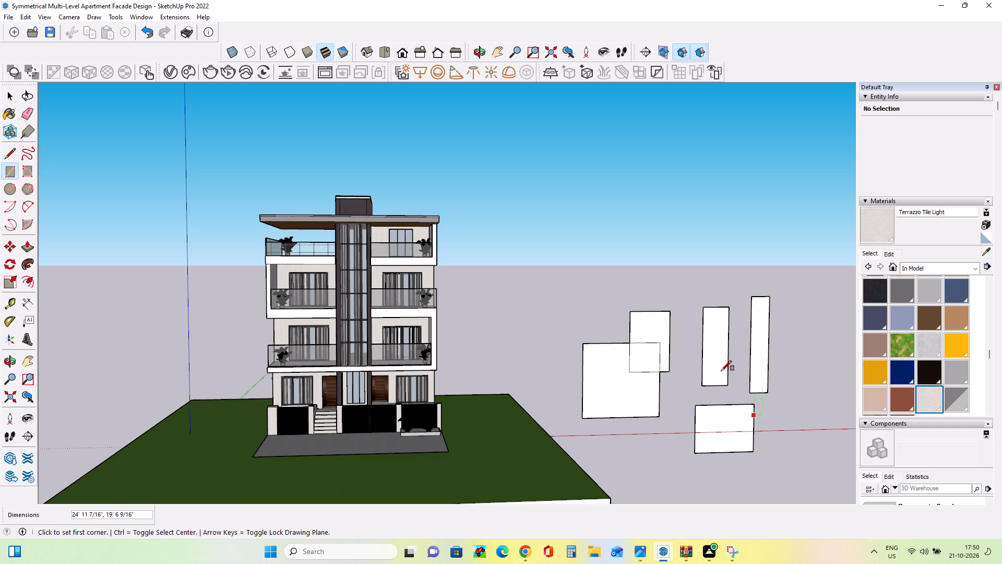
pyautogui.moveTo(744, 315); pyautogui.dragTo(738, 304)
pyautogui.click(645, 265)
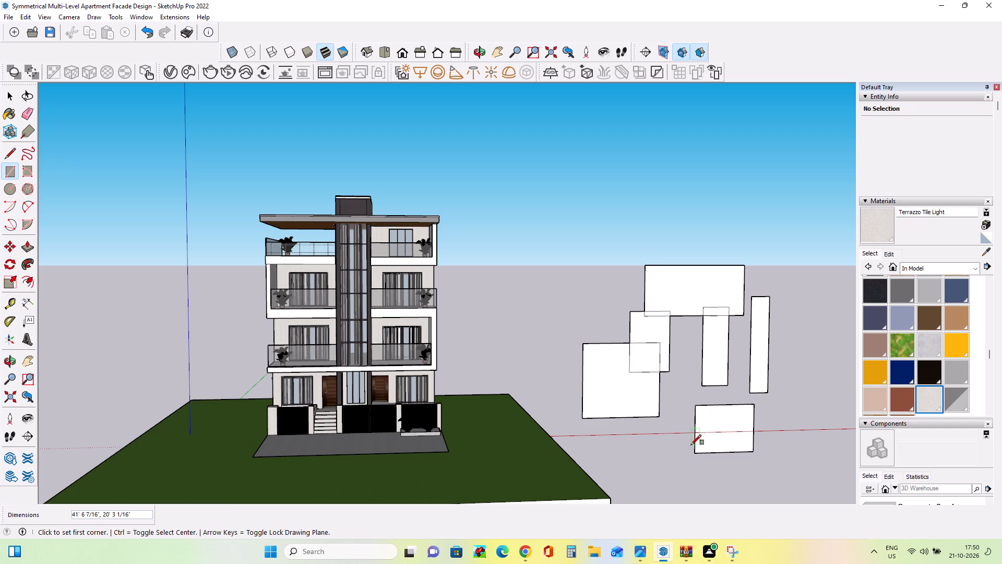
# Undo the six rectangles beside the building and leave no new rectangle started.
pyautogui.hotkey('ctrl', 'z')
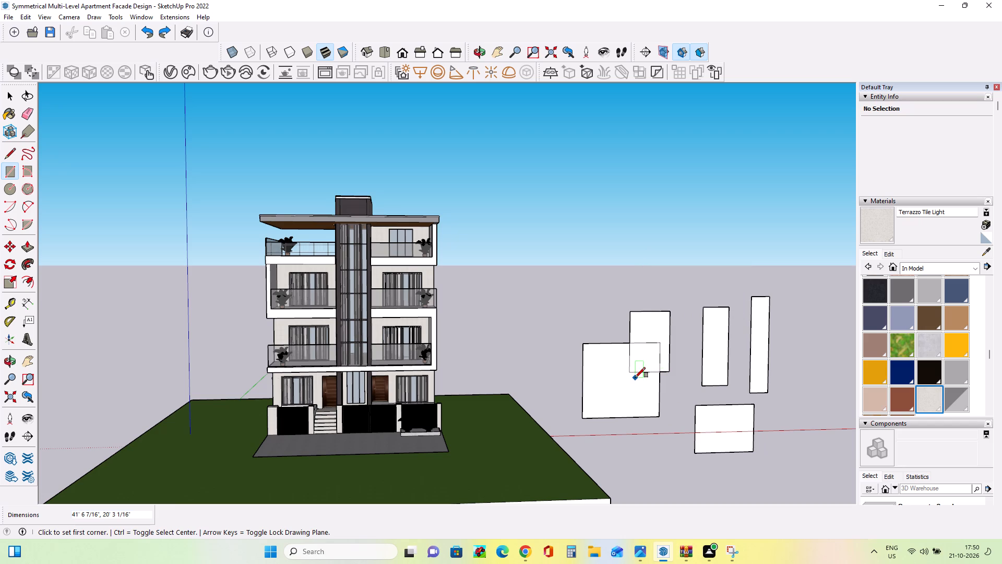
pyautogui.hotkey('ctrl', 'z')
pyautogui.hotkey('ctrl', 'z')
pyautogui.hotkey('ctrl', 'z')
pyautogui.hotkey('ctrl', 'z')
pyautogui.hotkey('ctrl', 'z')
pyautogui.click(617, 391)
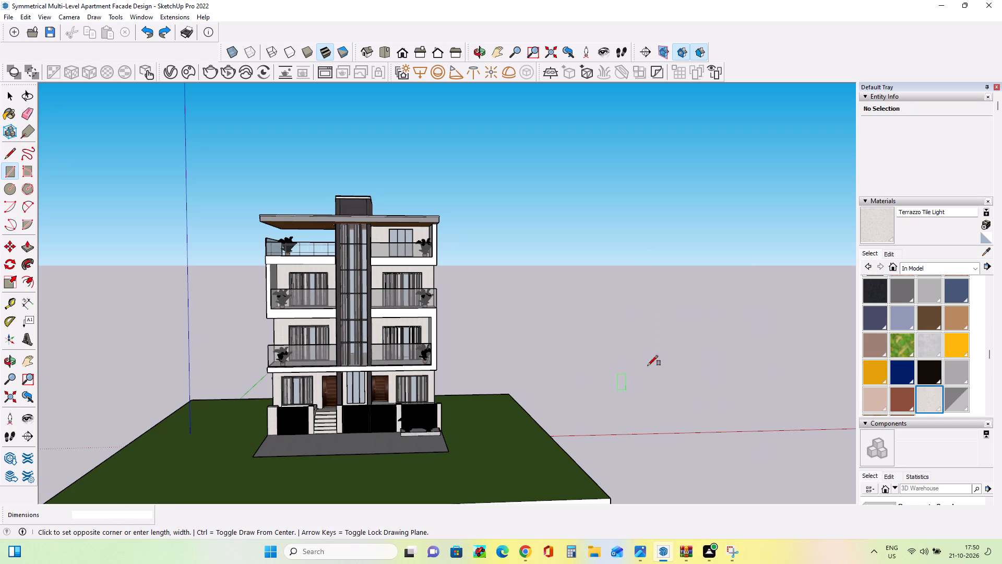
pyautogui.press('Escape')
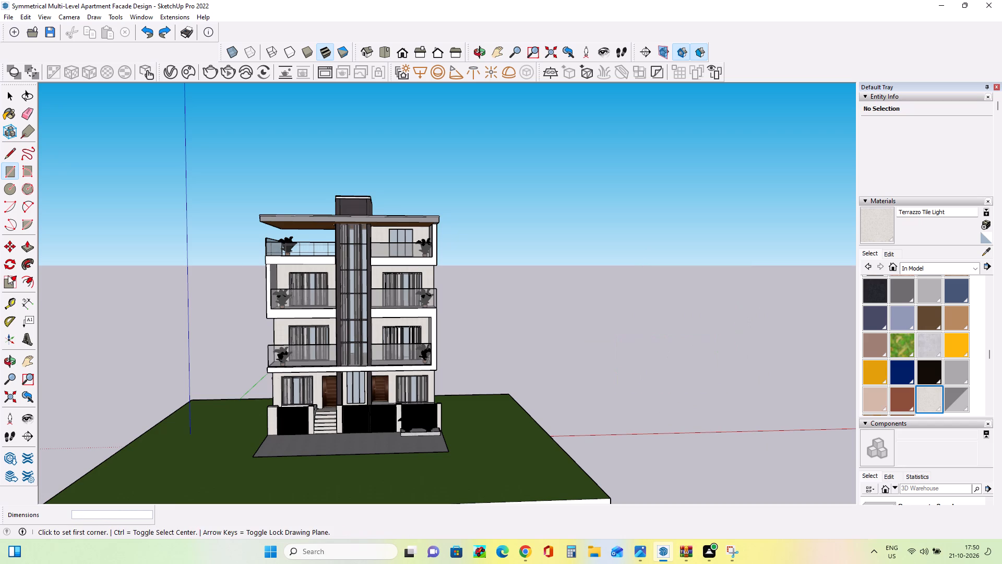
# Draw an upright rectangle about 35' 2" by 22' 8" beside the lawn and extrude it forward about 63' 8" into a box.
pyautogui.click(9, 174)
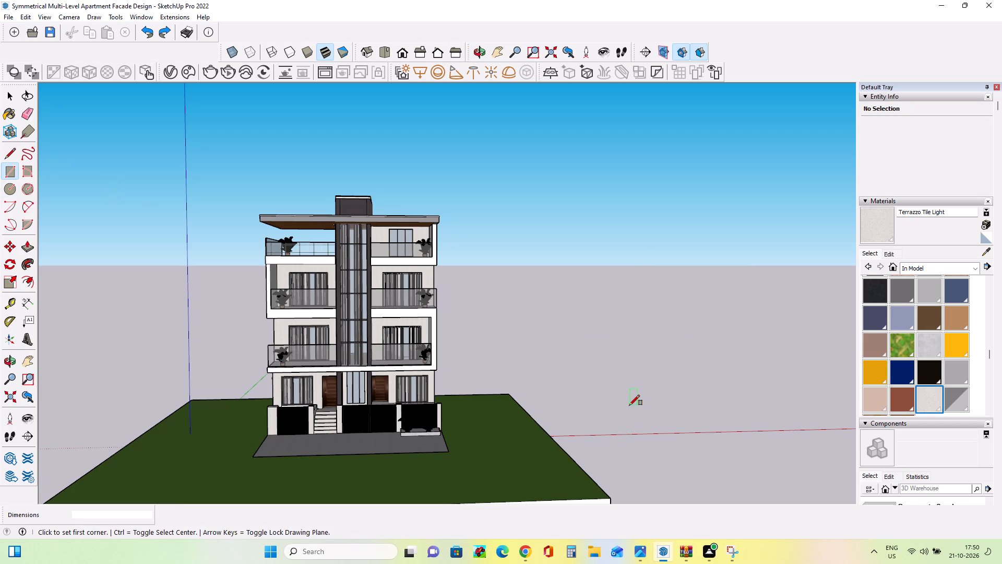
pyautogui.click(629, 405)
pyautogui.click(714, 348)
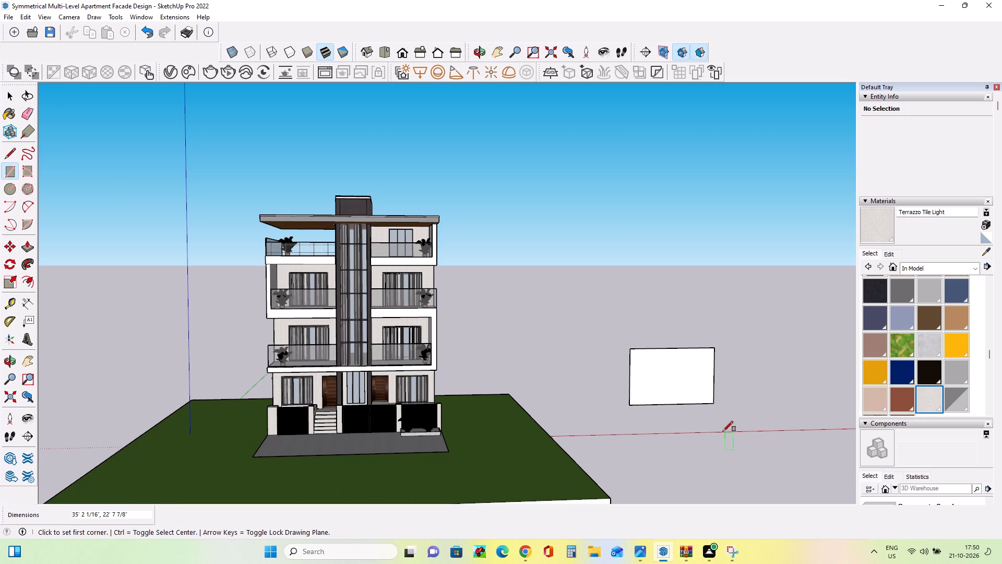
pyautogui.click(25, 252)
pyautogui.click(657, 378)
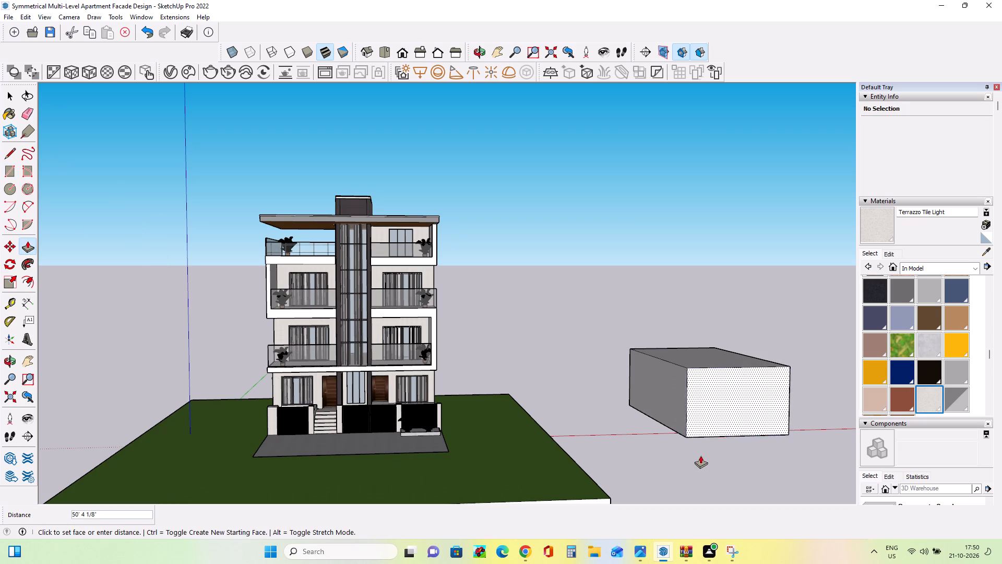
pyautogui.click(709, 467)
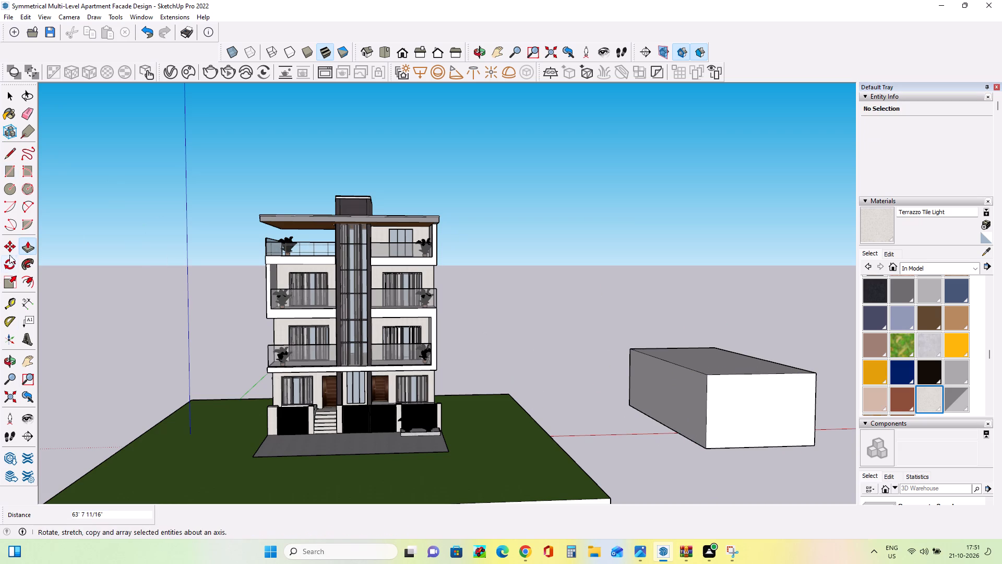
# Offset the box's front face inward, and offset the resulting inner outline outward to form a second, narrower border.
pyautogui.click(28, 285)
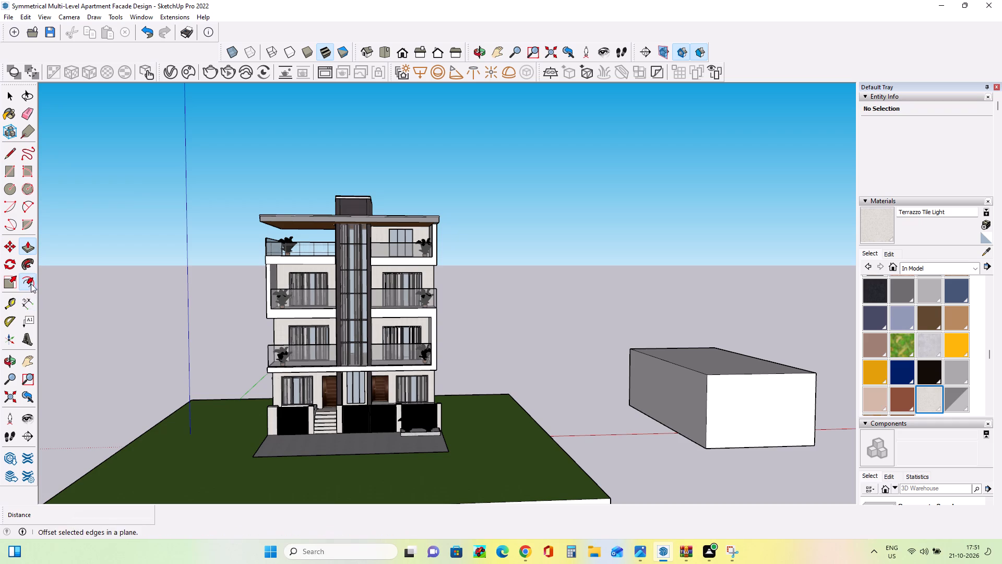
pyautogui.click(754, 414)
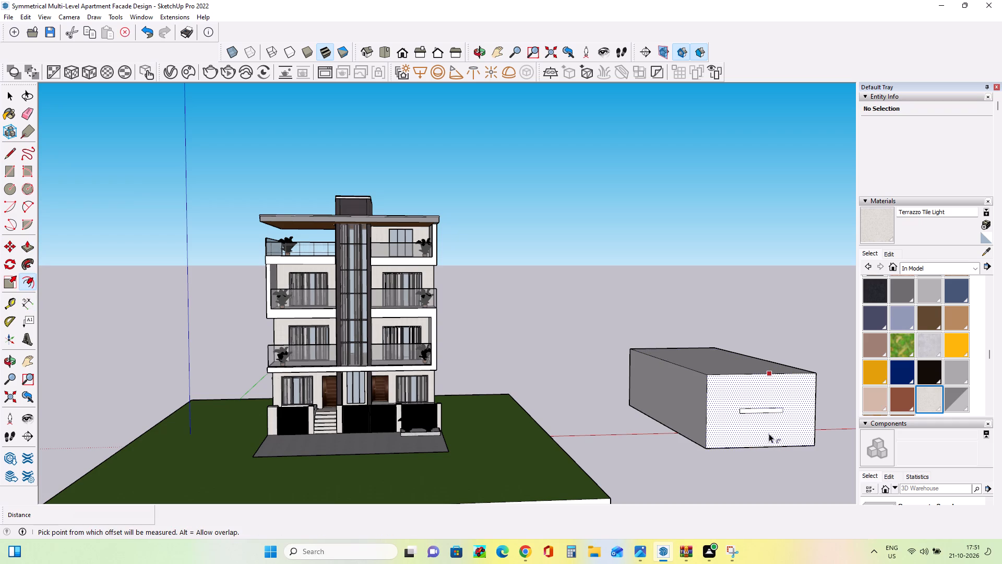
pyautogui.hotkey('ctrl', 'z')
pyautogui.keyDown('ctrl'); pyautogui.click(768, 434); pyautogui.keyUp('ctrl')
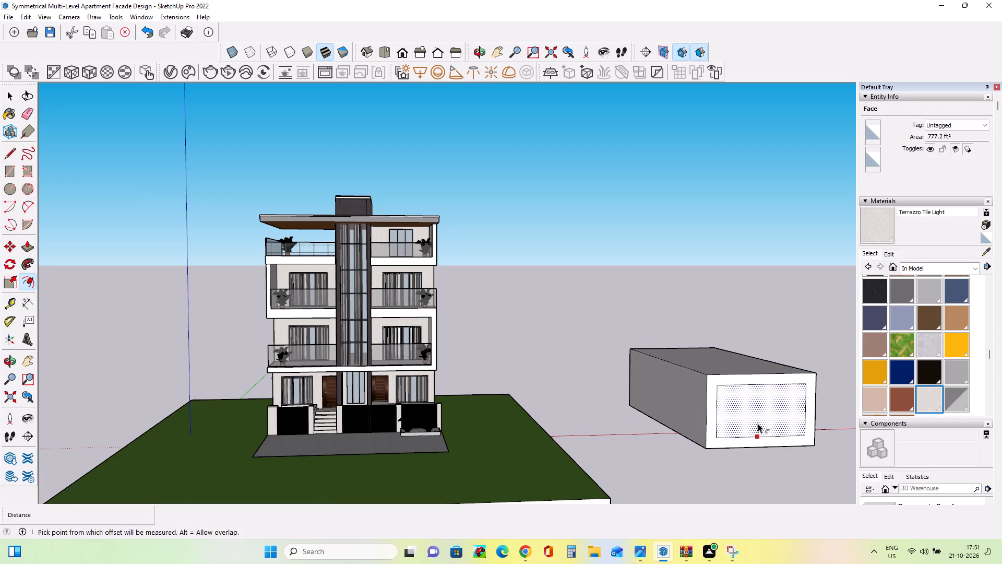
pyautogui.click(758, 424)
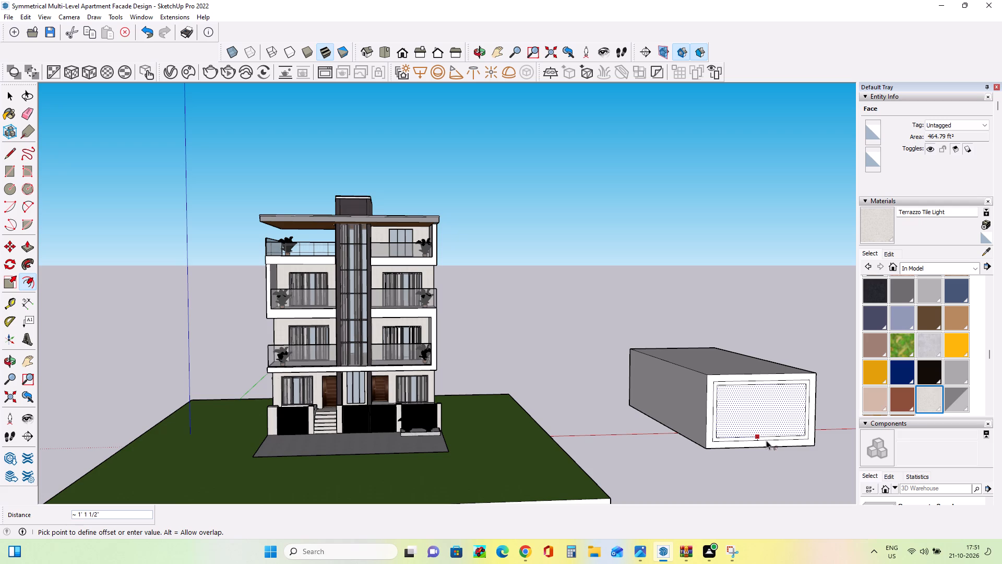
pyautogui.click(766, 442)
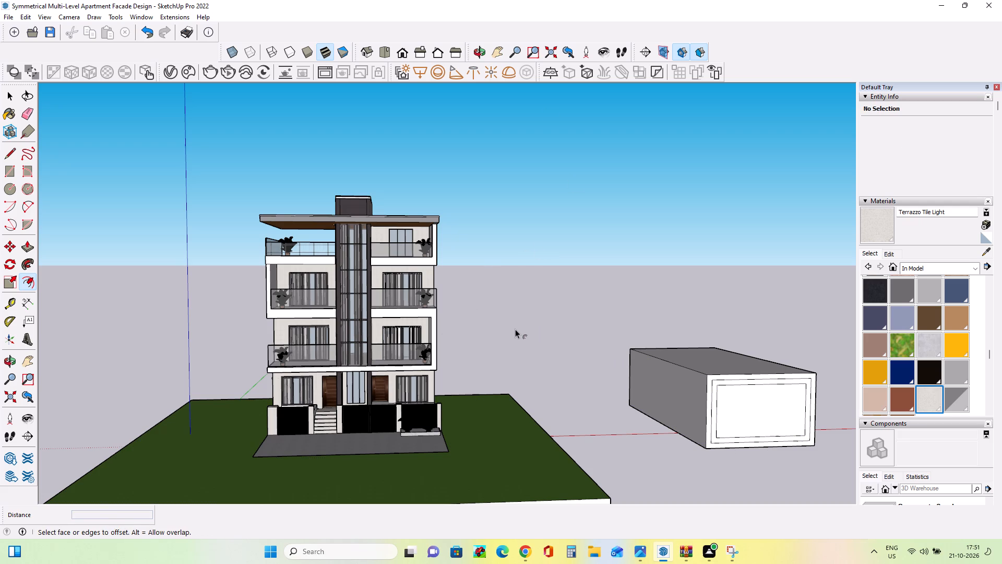
# Offset the outline of the box's long side face inward by about 2' 1 1/2".
pyautogui.click(11, 280)
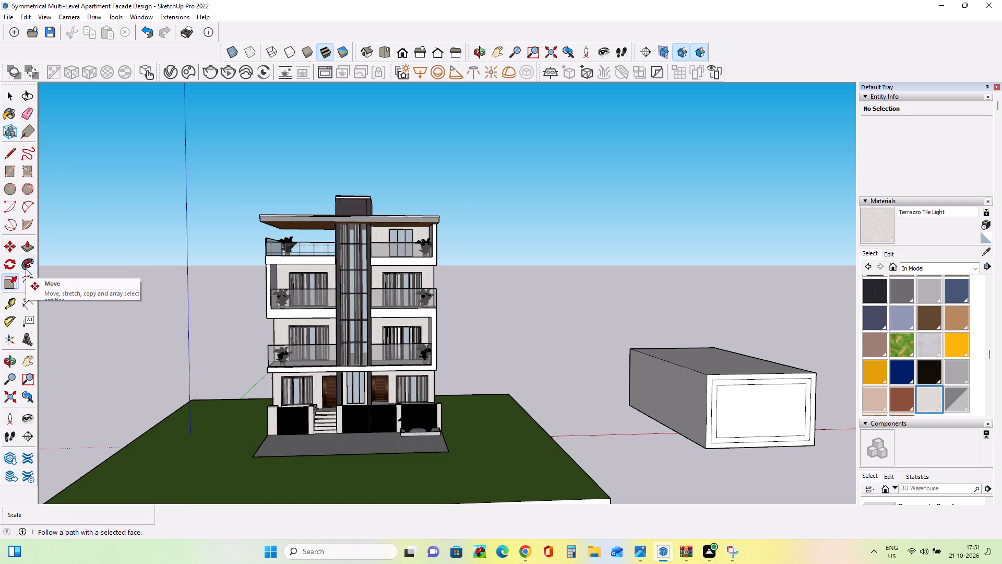
pyautogui.click(26, 269)
pyautogui.click(28, 280)
pyautogui.click(662, 383)
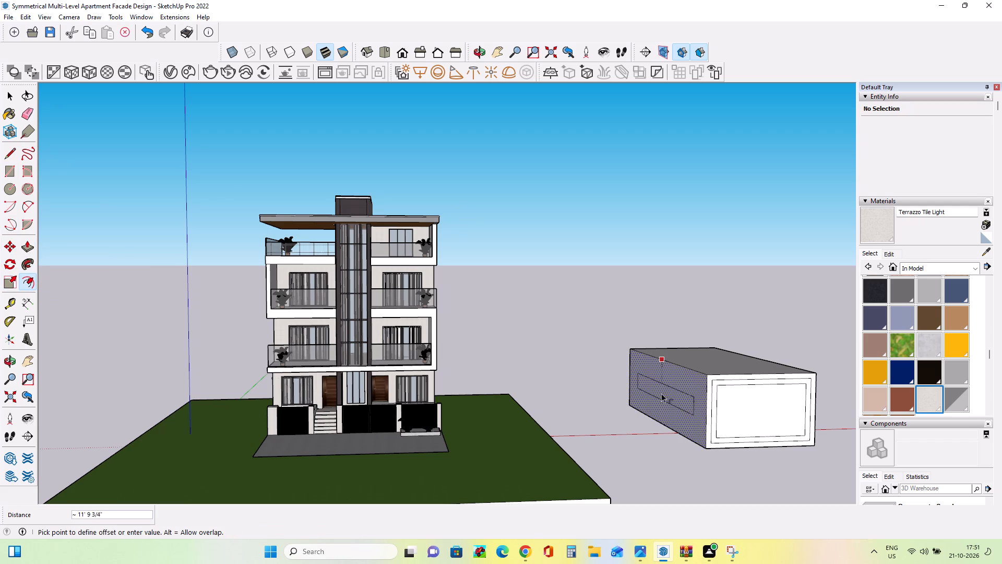
pyautogui.click(662, 366)
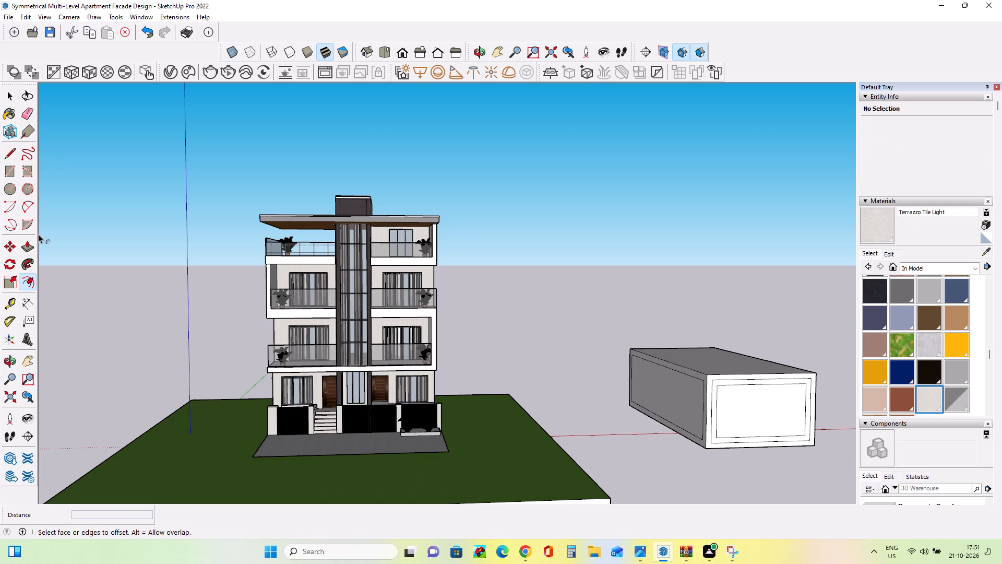
# Recess the box's inner front panel about 1' and the inner panel of its long side face about 2'.
pyautogui.click(27, 241)
pyautogui.click(726, 412)
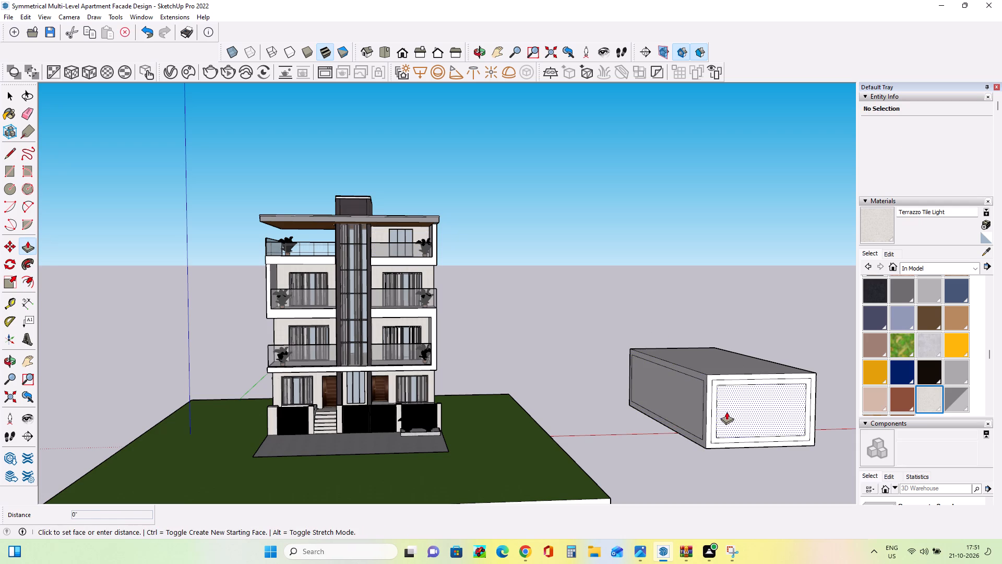
pyautogui.click(723, 403)
pyautogui.click(717, 414)
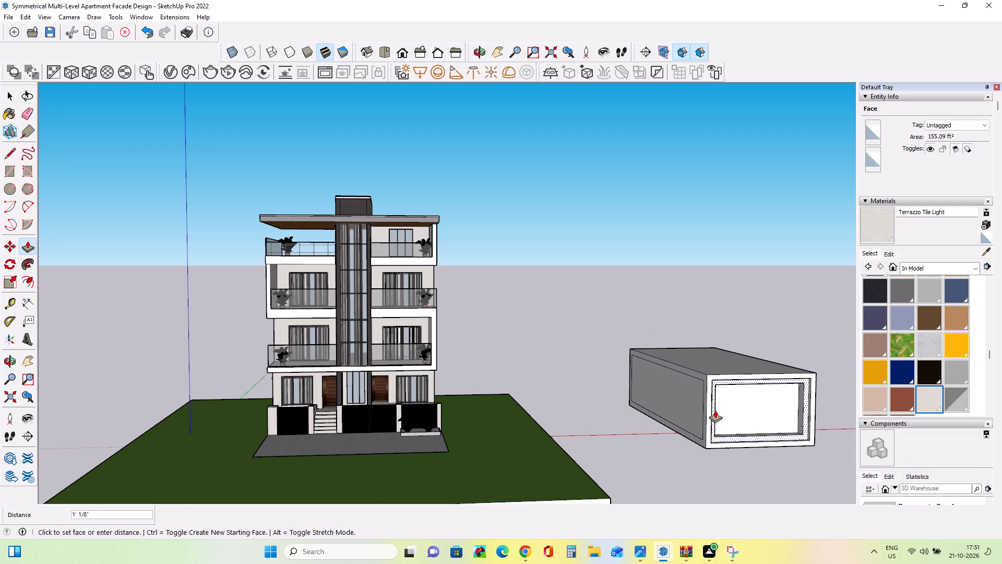
pyautogui.click(715, 410)
pyautogui.click(688, 412)
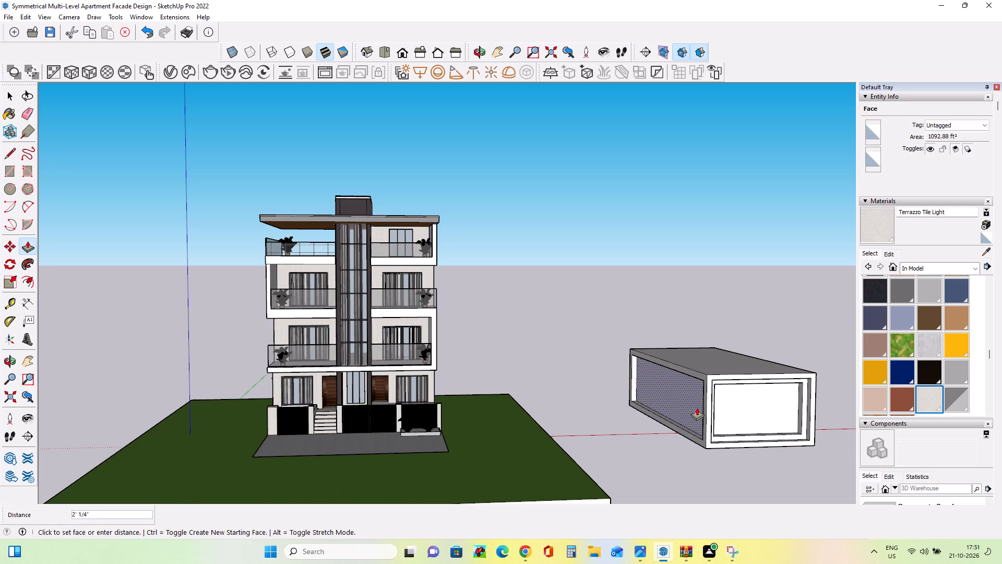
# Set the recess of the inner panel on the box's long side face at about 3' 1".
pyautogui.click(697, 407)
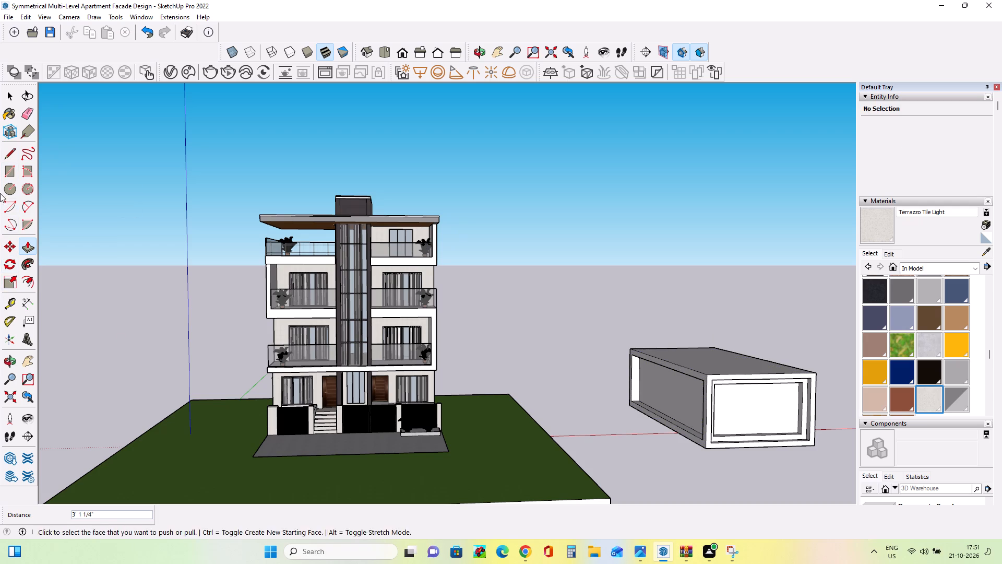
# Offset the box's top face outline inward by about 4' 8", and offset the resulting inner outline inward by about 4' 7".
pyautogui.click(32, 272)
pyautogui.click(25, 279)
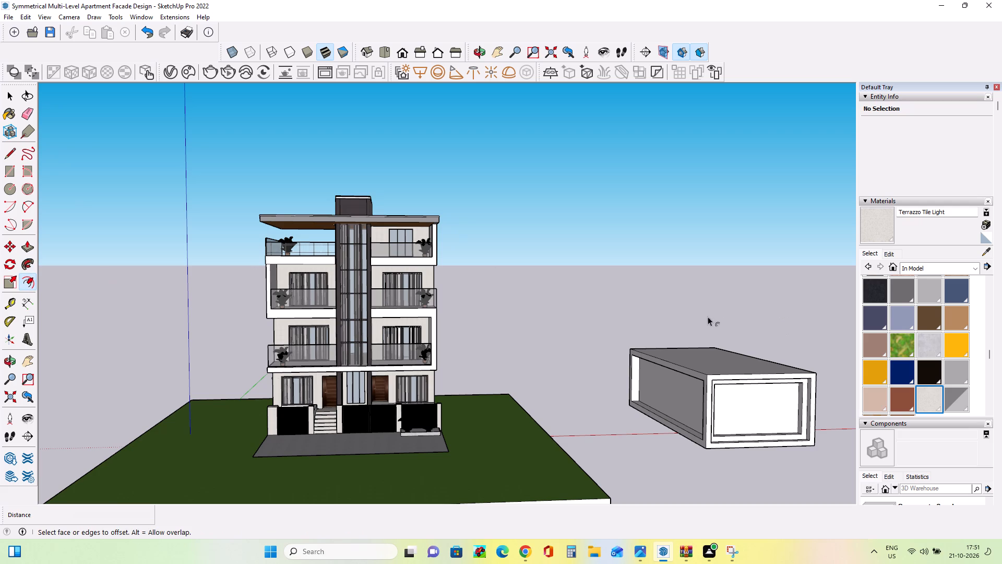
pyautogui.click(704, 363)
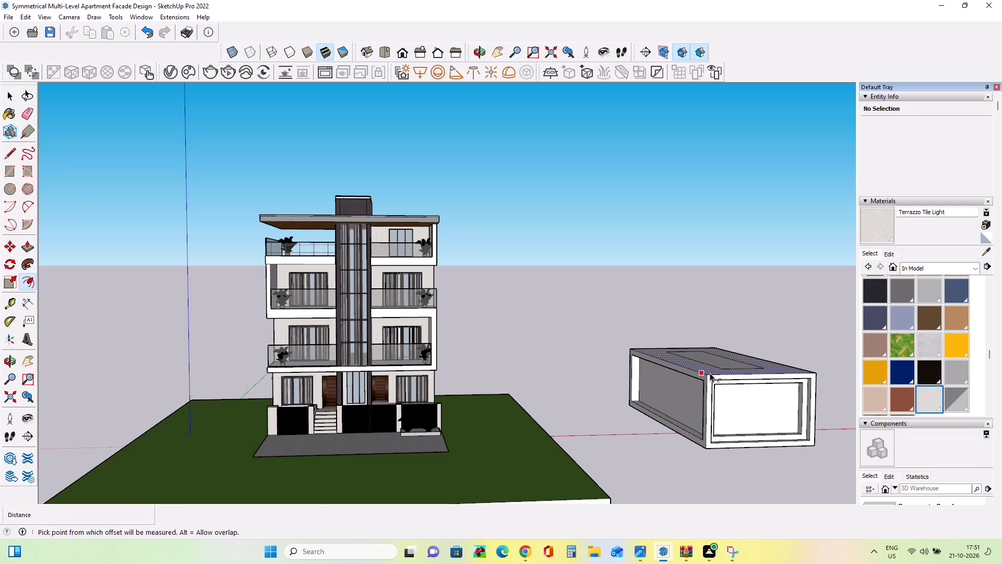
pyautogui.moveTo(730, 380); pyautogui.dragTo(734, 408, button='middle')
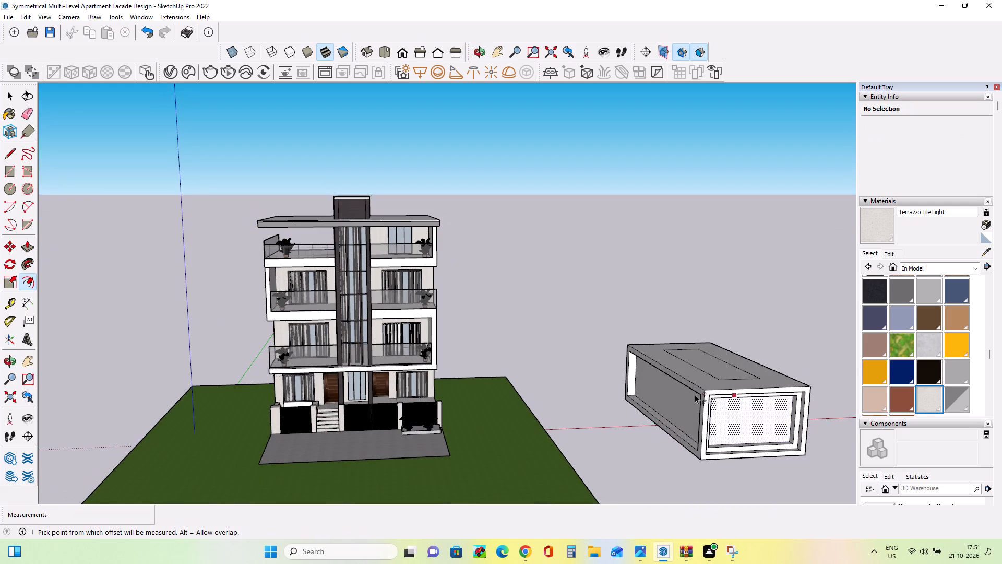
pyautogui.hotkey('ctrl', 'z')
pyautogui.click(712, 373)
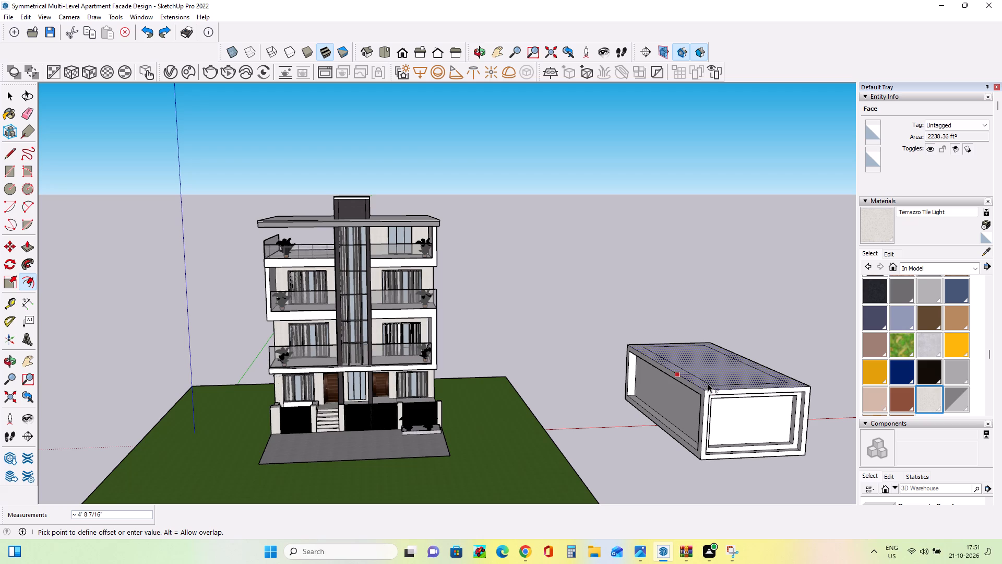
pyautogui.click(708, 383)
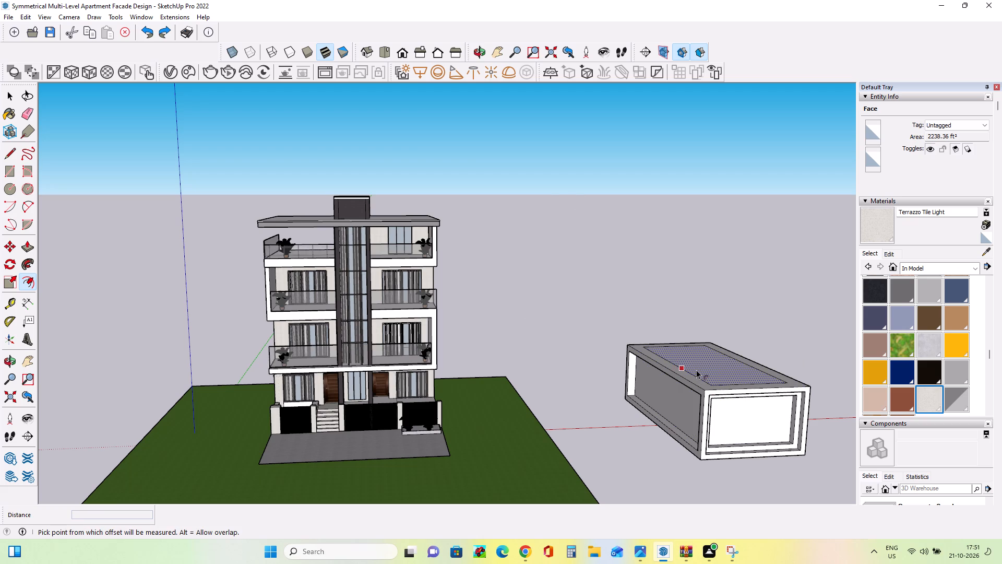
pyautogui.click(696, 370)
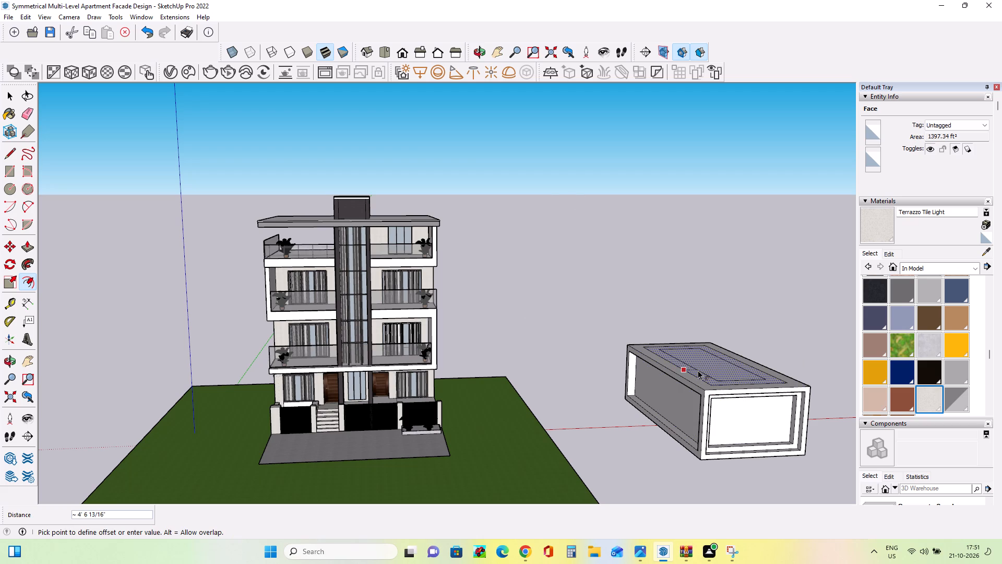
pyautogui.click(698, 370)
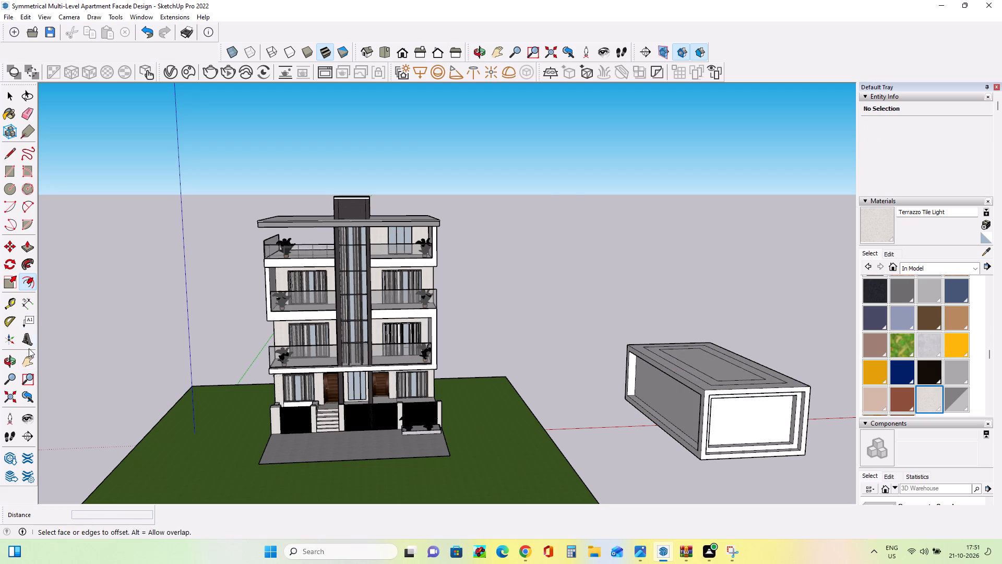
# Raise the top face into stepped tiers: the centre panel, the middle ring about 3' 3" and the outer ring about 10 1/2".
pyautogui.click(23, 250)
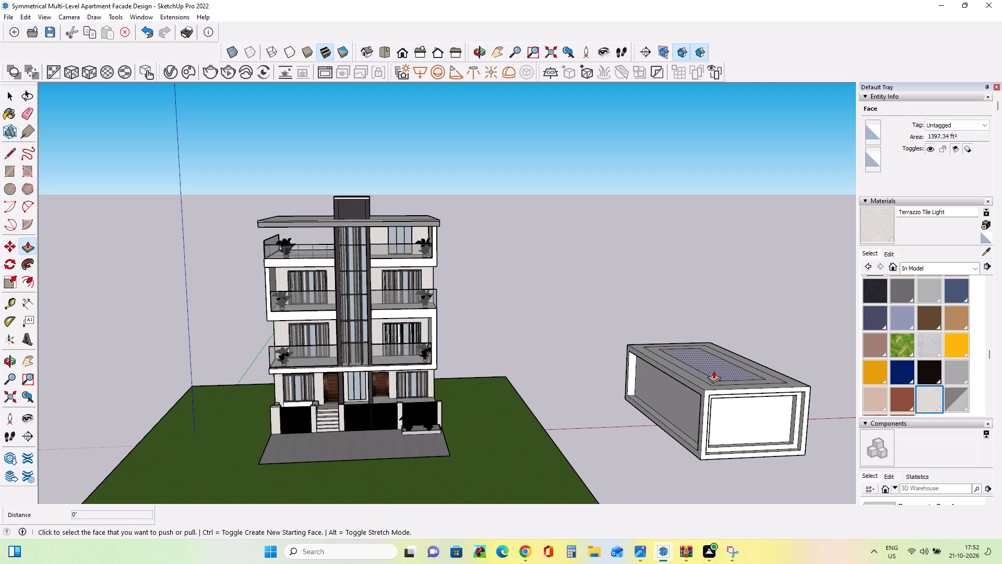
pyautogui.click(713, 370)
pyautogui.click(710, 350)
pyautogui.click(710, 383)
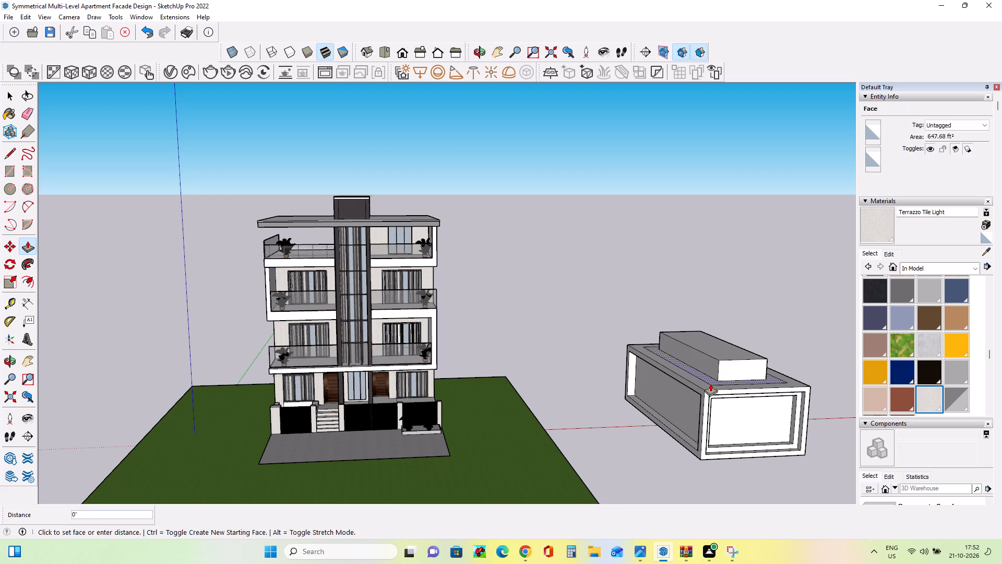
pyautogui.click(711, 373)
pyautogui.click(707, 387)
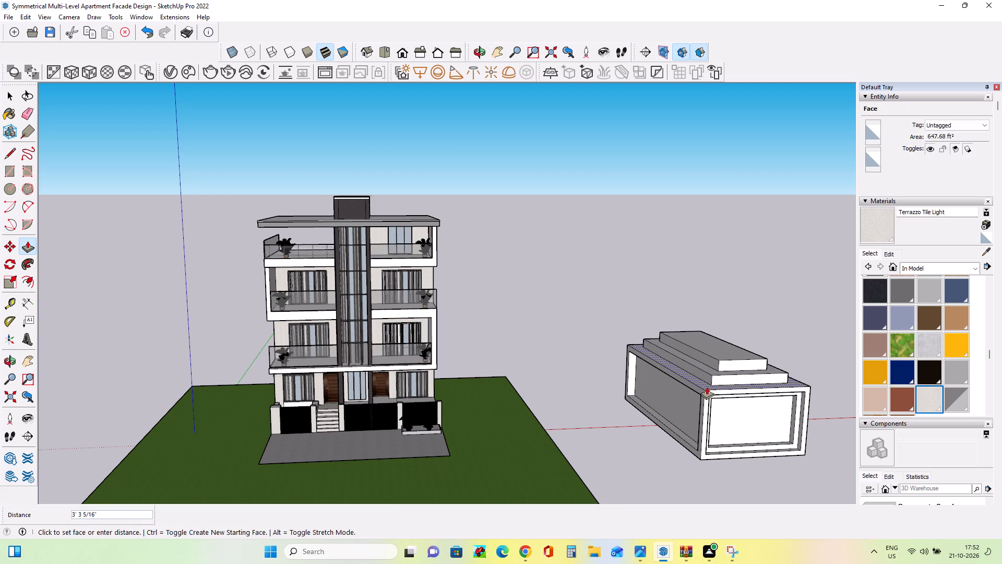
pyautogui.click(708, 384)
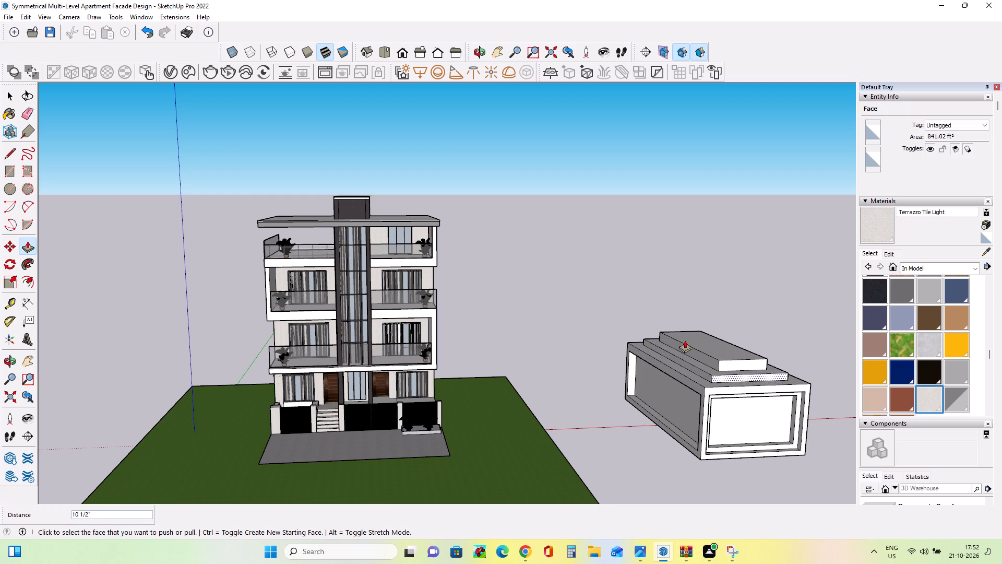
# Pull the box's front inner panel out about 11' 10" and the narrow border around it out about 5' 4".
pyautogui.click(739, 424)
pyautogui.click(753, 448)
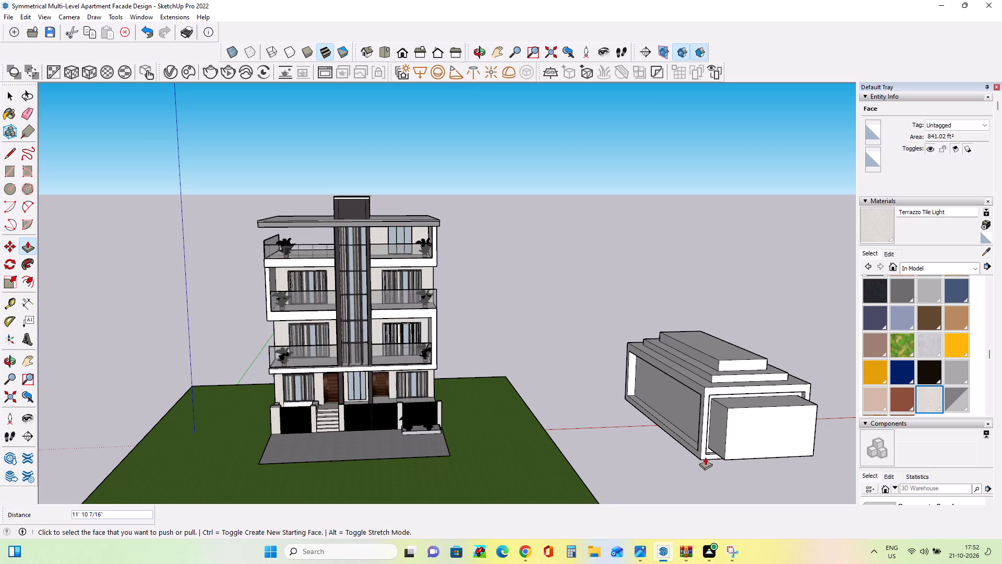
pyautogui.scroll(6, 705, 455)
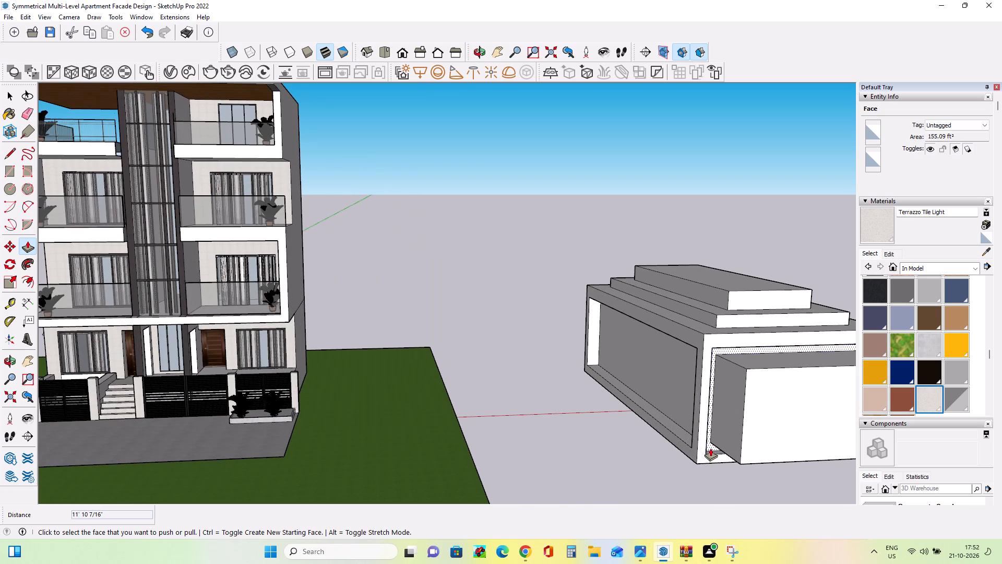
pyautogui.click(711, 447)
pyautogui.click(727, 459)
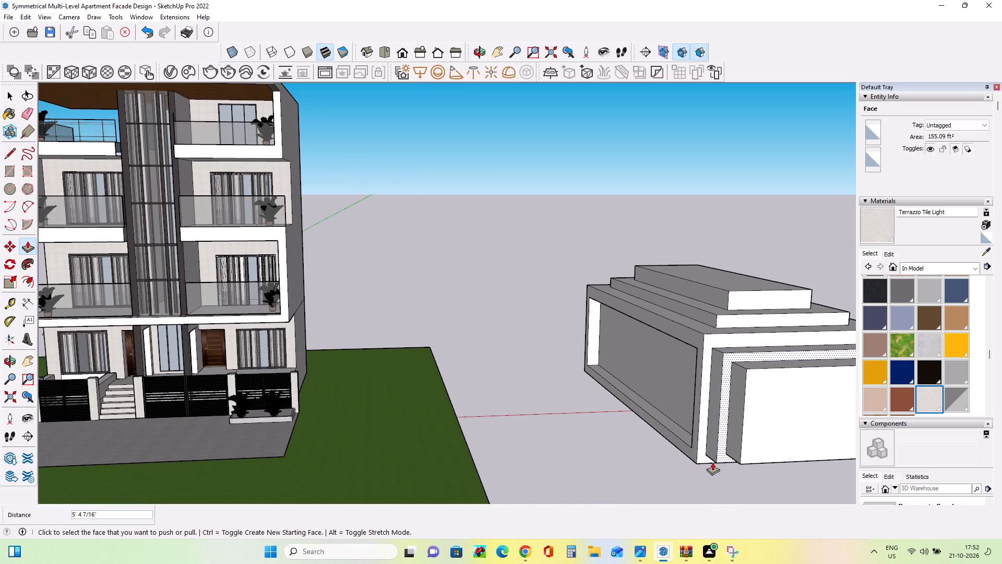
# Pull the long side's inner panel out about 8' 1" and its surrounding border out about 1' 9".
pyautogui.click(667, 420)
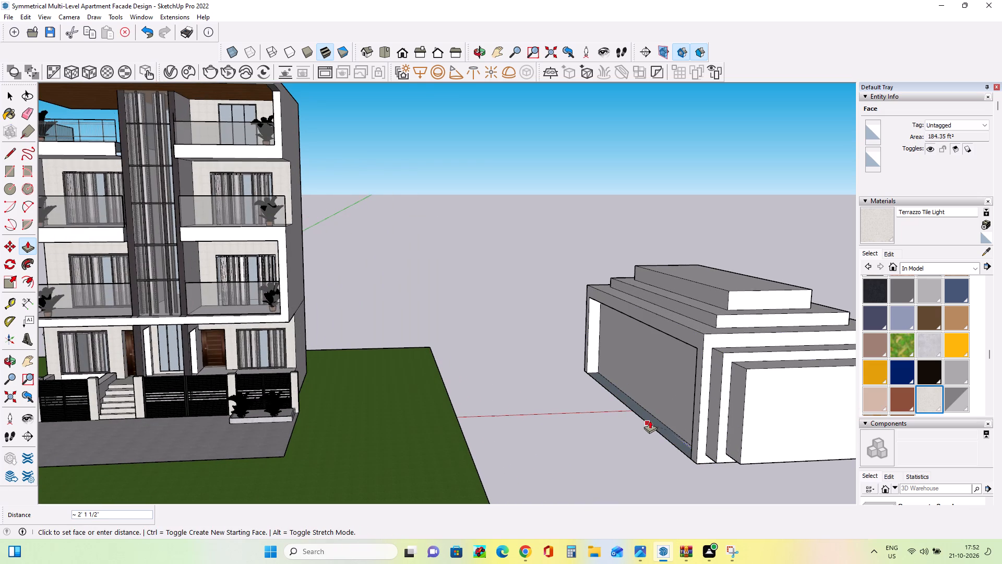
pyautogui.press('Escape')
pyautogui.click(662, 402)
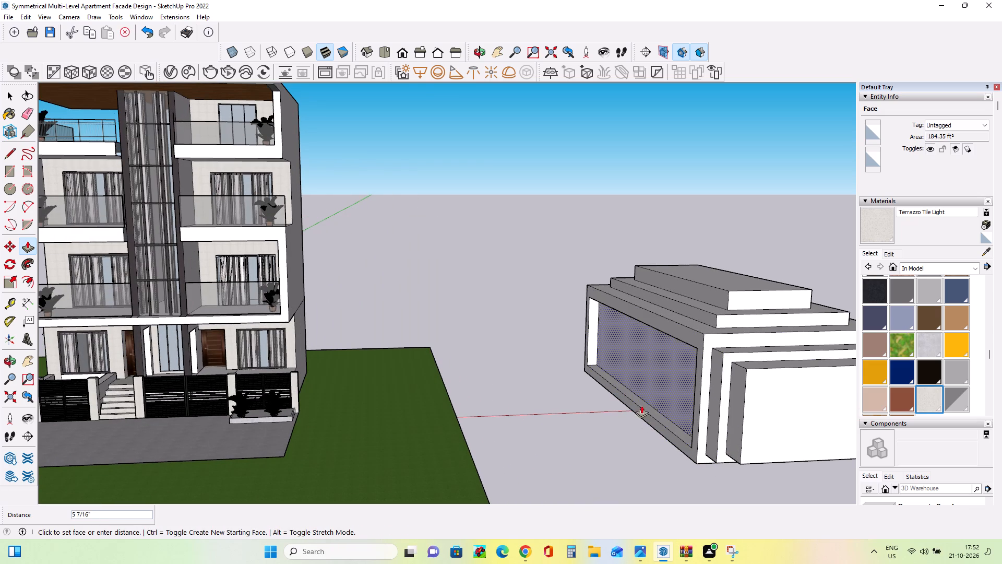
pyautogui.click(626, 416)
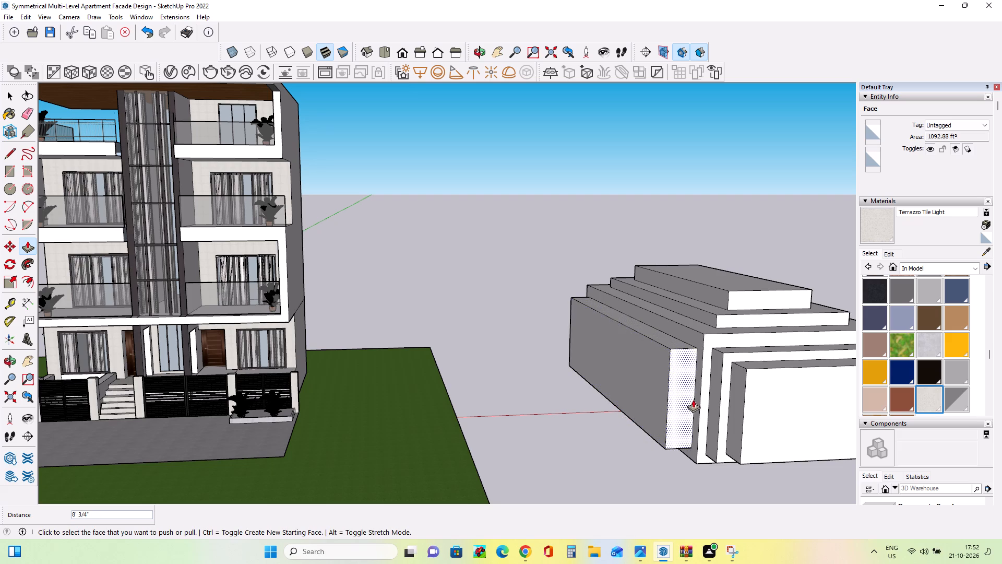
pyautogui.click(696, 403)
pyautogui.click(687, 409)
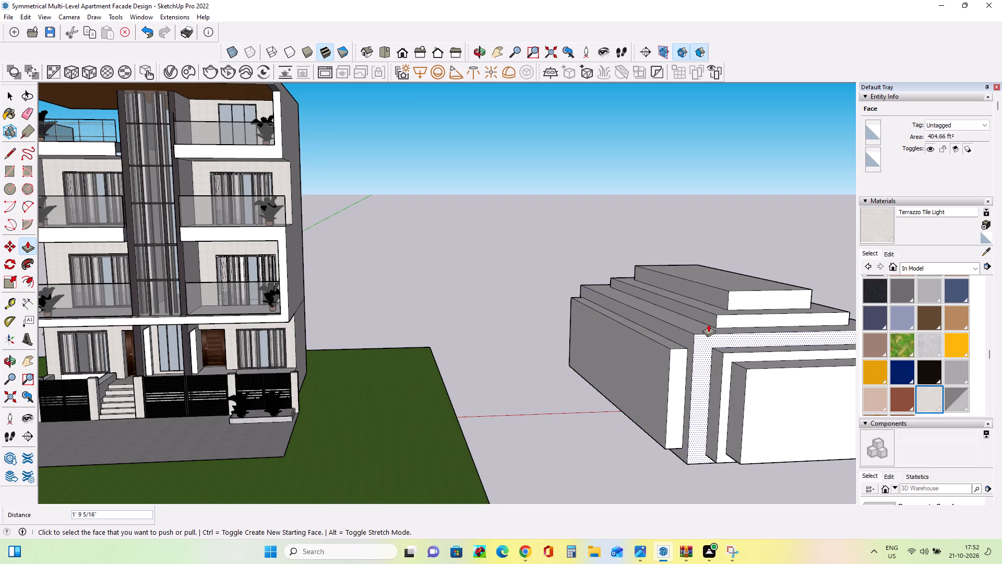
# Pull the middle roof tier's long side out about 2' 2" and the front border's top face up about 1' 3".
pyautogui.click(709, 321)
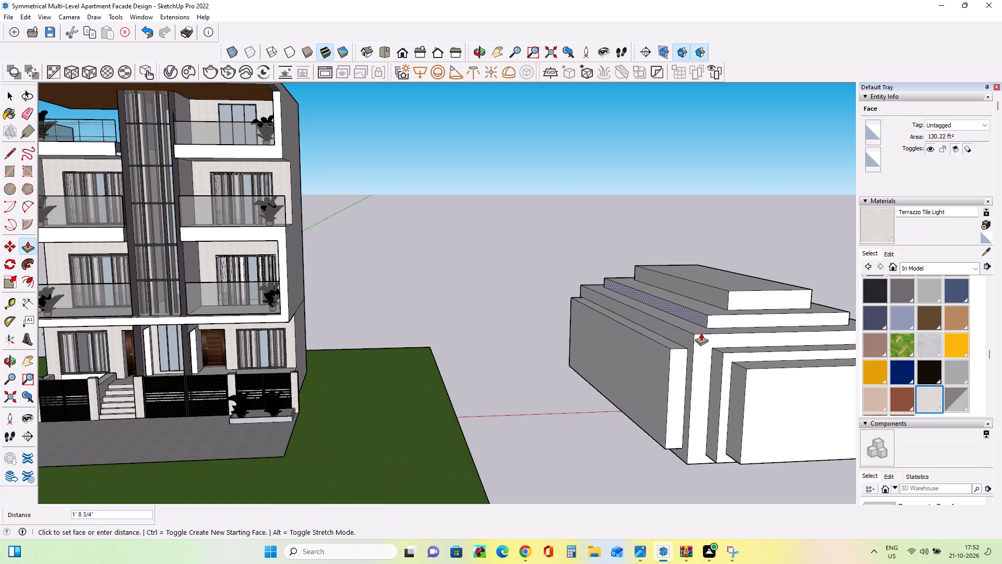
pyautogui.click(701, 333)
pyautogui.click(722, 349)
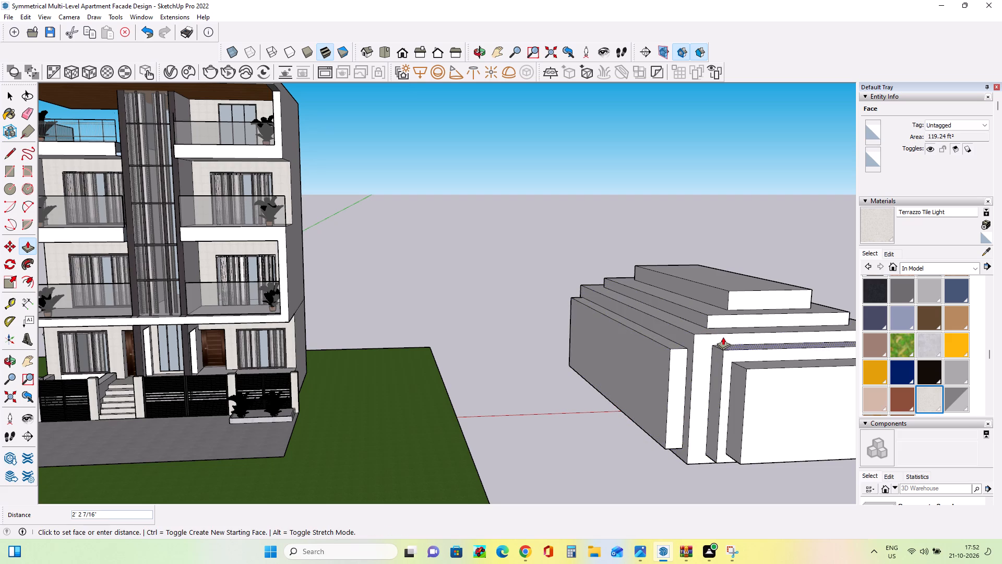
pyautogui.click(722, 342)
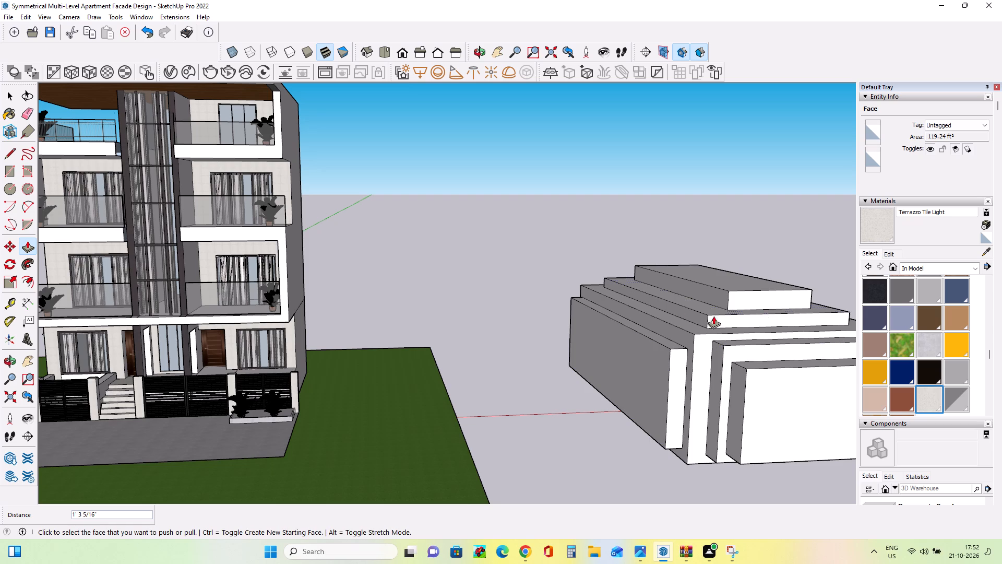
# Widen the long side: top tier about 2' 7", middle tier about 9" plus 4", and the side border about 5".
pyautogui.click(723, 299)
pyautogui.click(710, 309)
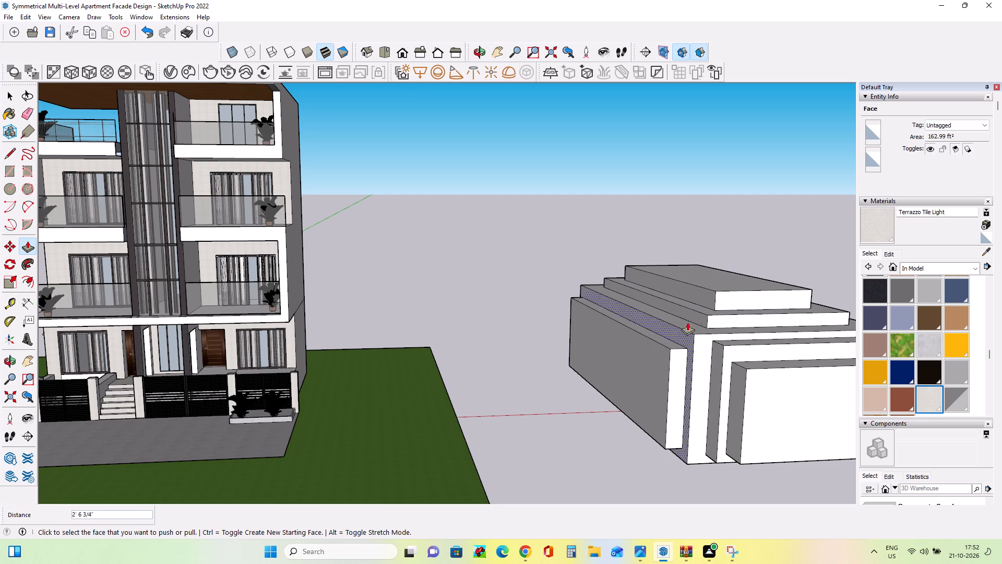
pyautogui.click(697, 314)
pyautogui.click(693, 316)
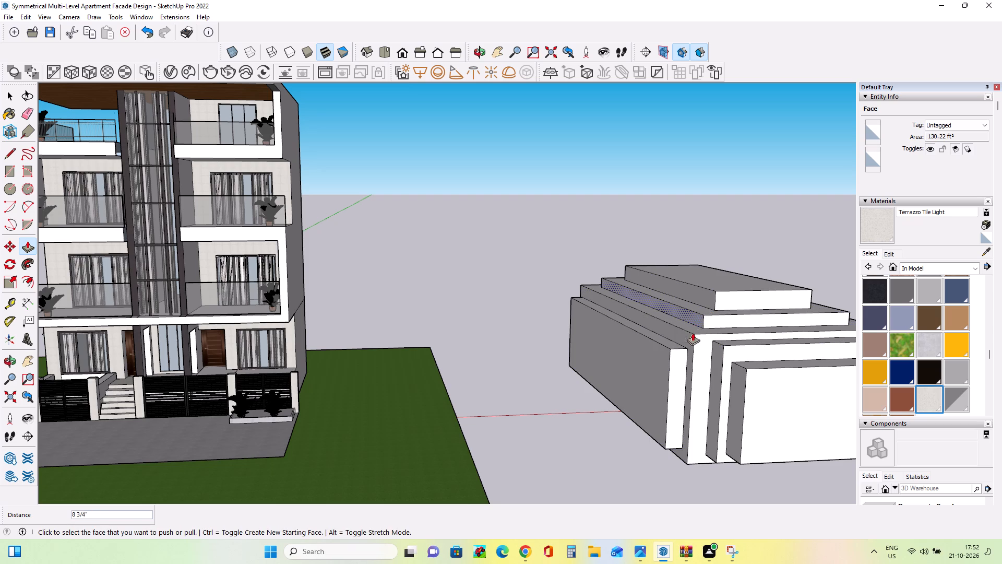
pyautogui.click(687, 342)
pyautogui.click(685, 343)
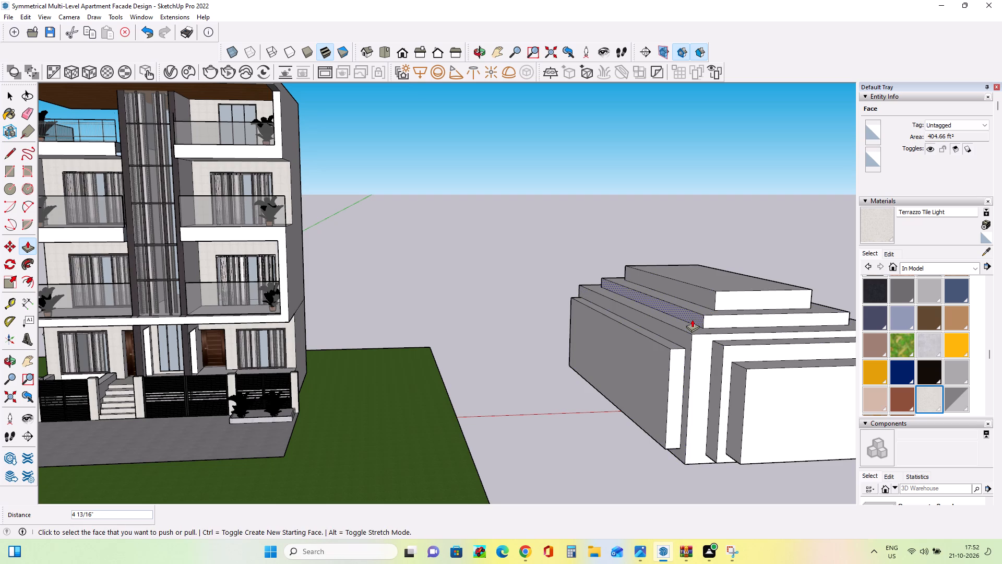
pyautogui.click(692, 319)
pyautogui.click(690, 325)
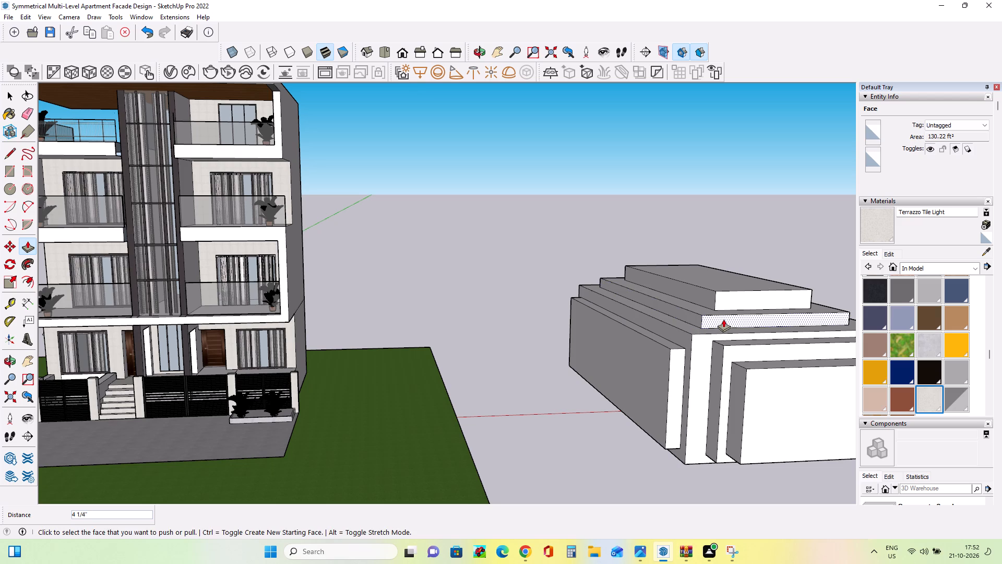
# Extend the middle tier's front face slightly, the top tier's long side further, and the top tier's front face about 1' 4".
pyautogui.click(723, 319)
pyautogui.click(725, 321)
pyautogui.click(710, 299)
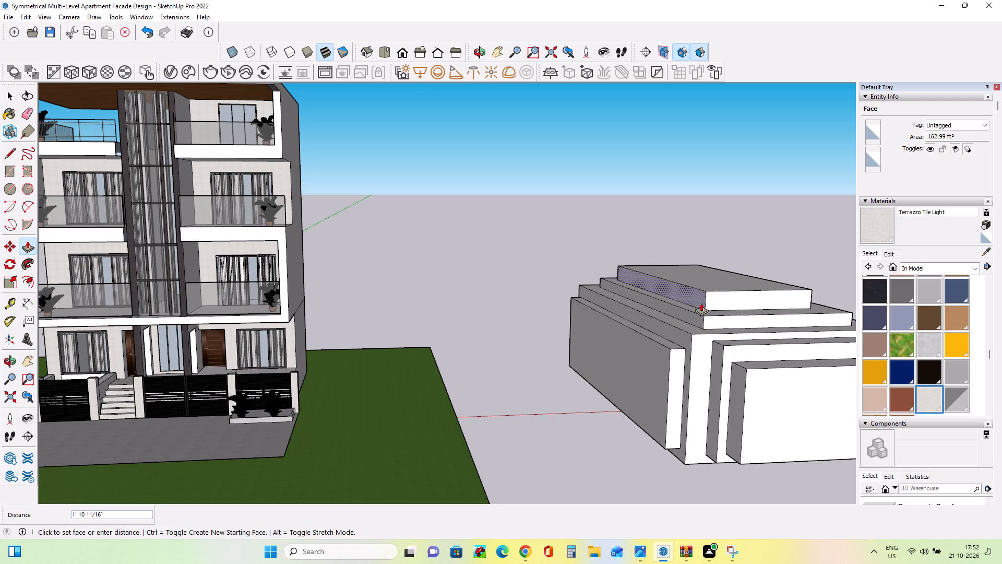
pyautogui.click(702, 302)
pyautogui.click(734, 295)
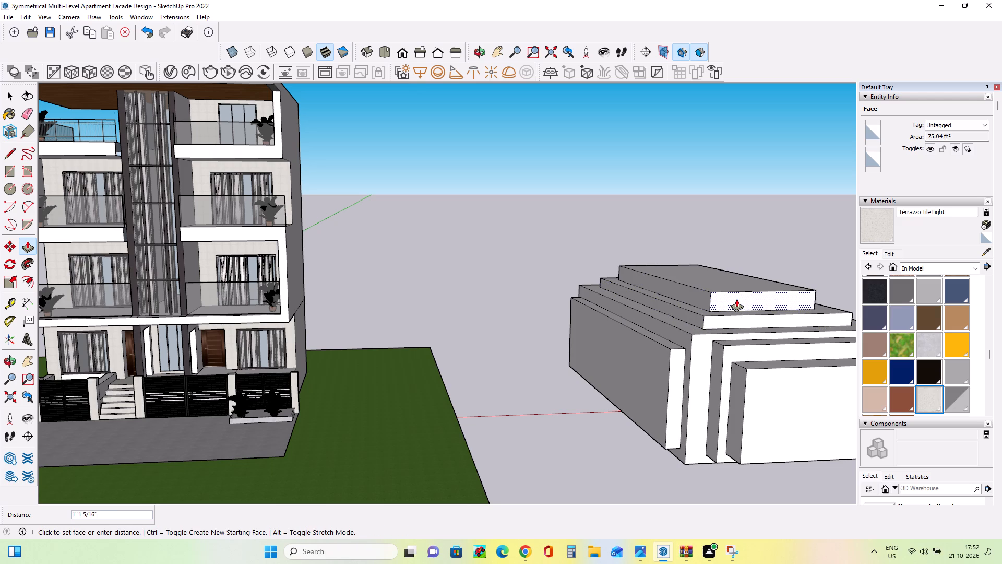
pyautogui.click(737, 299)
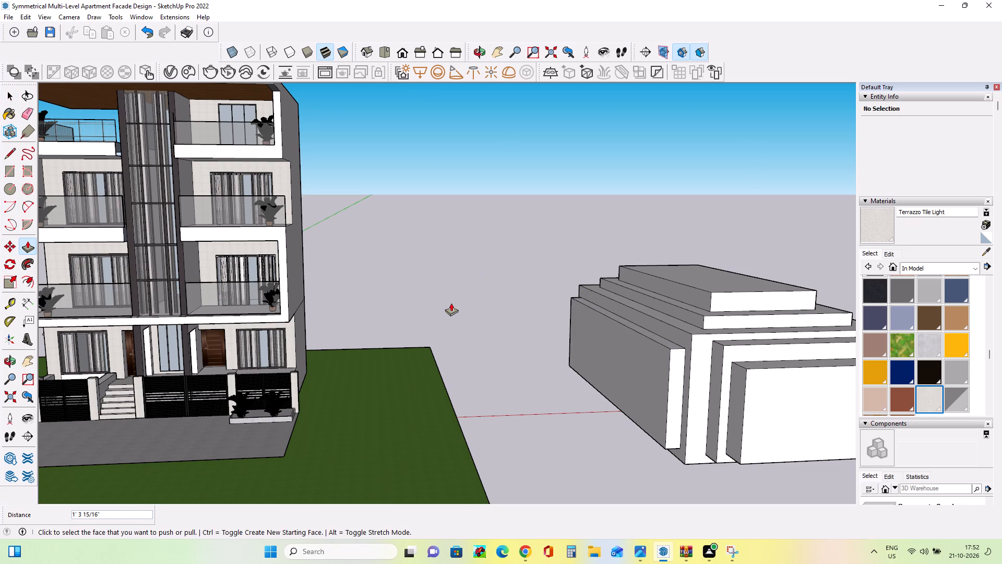
# Undo all the box's face offsets, recesses and extrusions, back to the plain extruded box.
pyautogui.hotkey('ctrl', 'z')
pyautogui.hotkey('ctrl', 'z')
pyautogui.hotkey('ctrl', 'z')
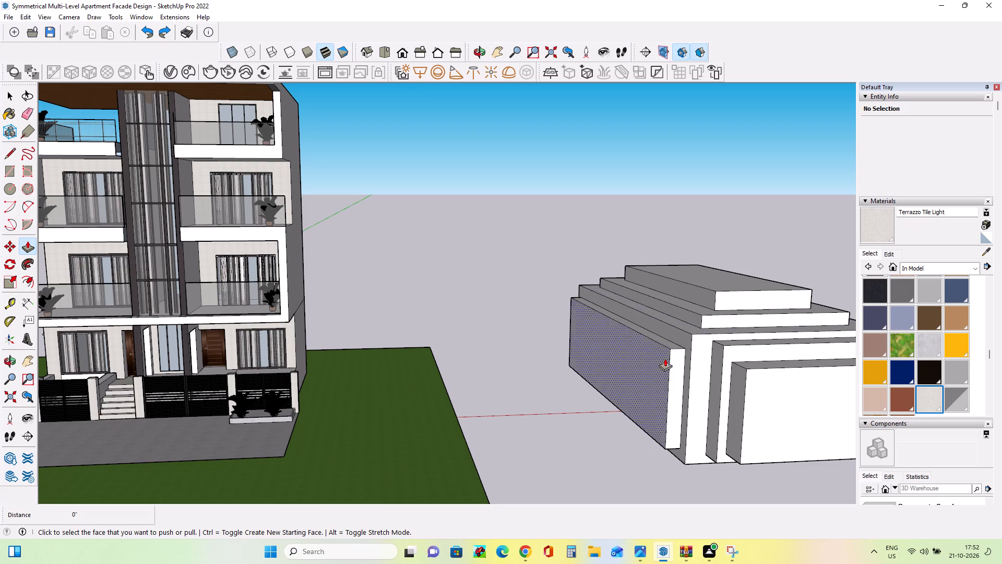
pyautogui.hotkey('ctrl', 'z')
pyautogui.hotkey('ctrl', 'z')
pyautogui.hotkey('ctrl', 'z')
pyautogui.hotkey('ctrl', 'z')
pyautogui.hotkey('ctrl', 'z')
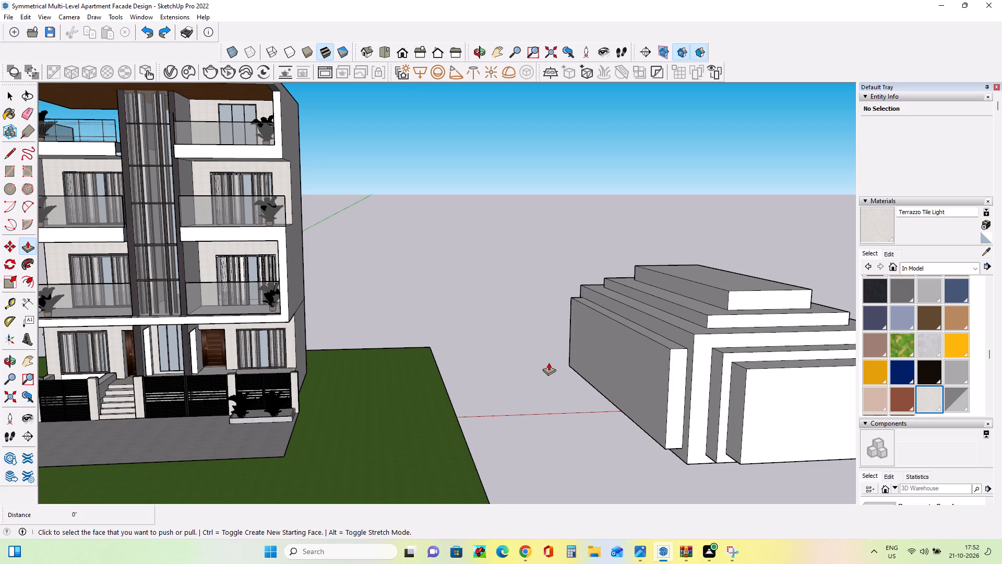
pyautogui.hotkey('ctrl', 'z')
pyautogui.hotkey('ctrl', 'z')
pyautogui.hotkey('ctrl', 'z')
pyautogui.hotkey('ctrl', 'z')
pyautogui.hotkey('ctrl', 'z')
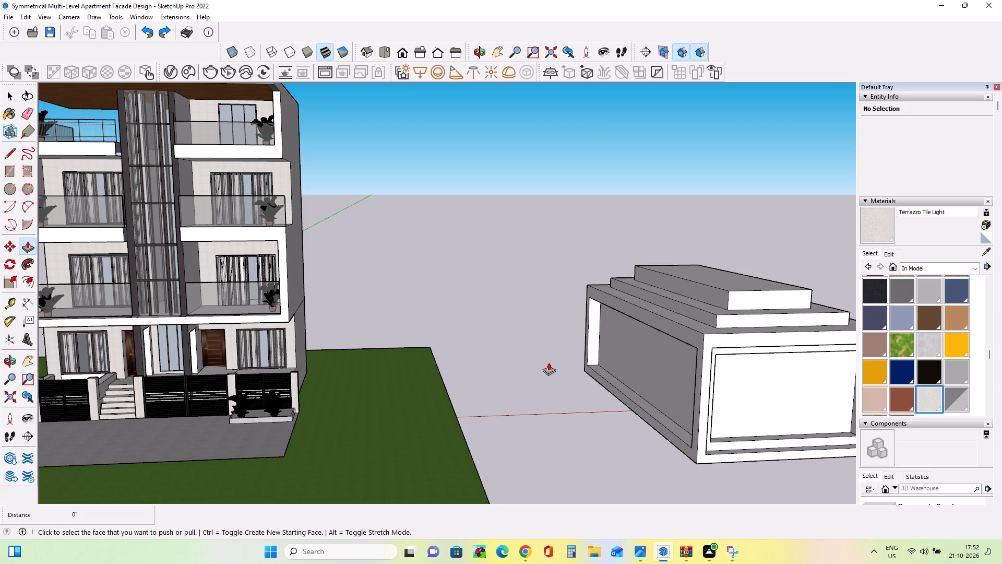
pyautogui.hotkey('ctrl', 'z')
pyautogui.hotkey('ctrl', 'z')
pyautogui.hotkey('ctrl', 'z')
pyautogui.hotkey('ctrl', 'z')
pyautogui.hotkey('ctrl', 'z')
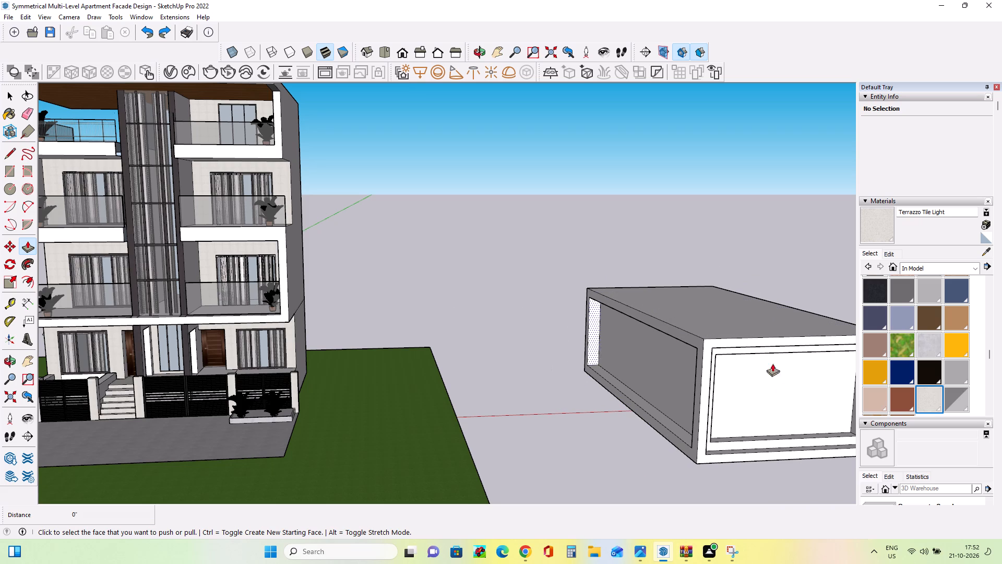
pyautogui.hotkey('ctrl', 'z')
pyautogui.hotkey('ctrl', 'z')
pyautogui.hotkey('ctrl', 'z')
pyautogui.hotkey('ctrl', 'z')
pyautogui.hotkey('ctrl', 'z')
pyautogui.hotkey('ctrl', 'z')
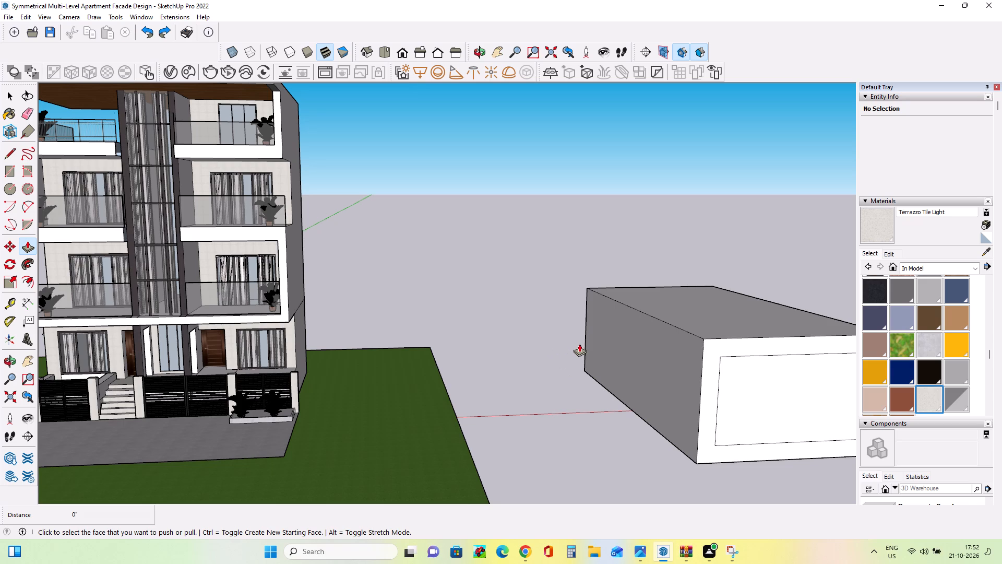
# Offset the box's outlines inward: about 1' 11" on the top face, on the front face, and about 2' on the long side.
pyautogui.click(6, 172)
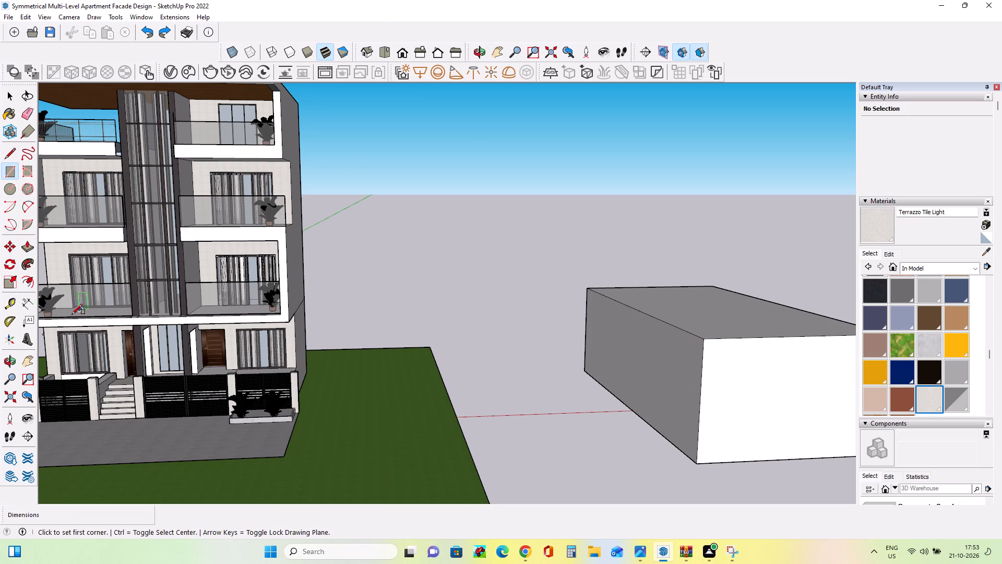
pyautogui.click(24, 278)
pyautogui.click(690, 328)
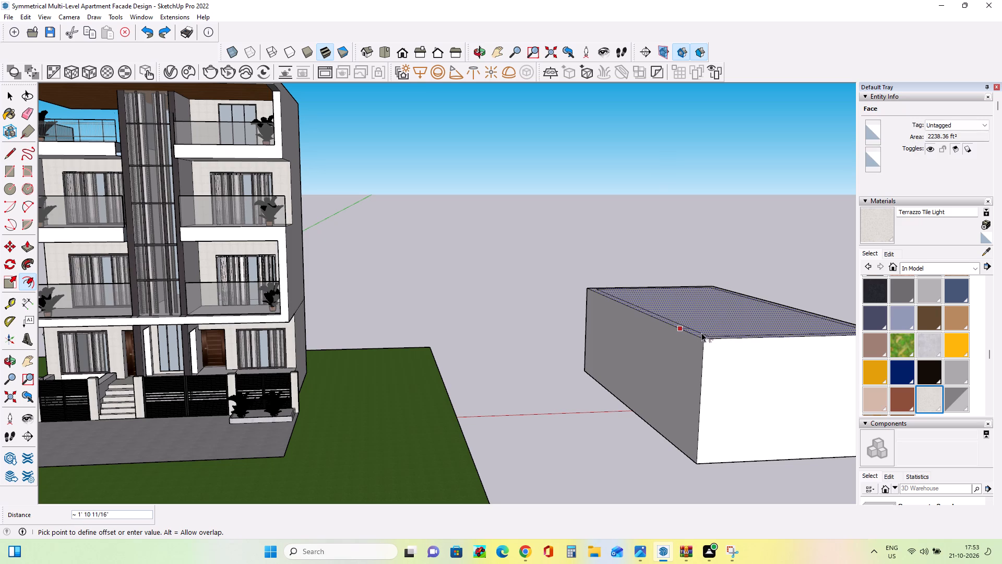
pyautogui.click(701, 333)
pyautogui.click(714, 420)
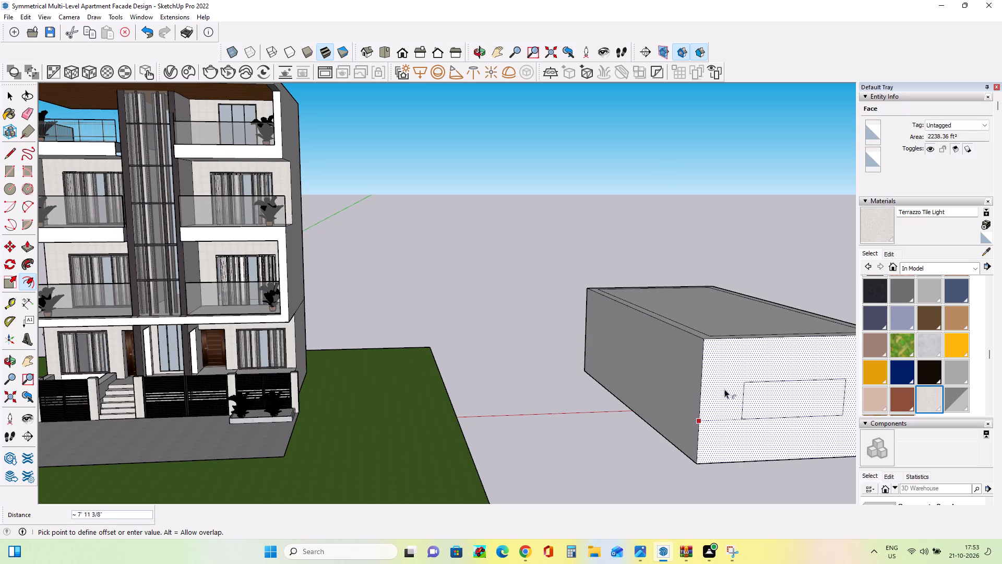
pyautogui.click(708, 402)
pyautogui.click(690, 419)
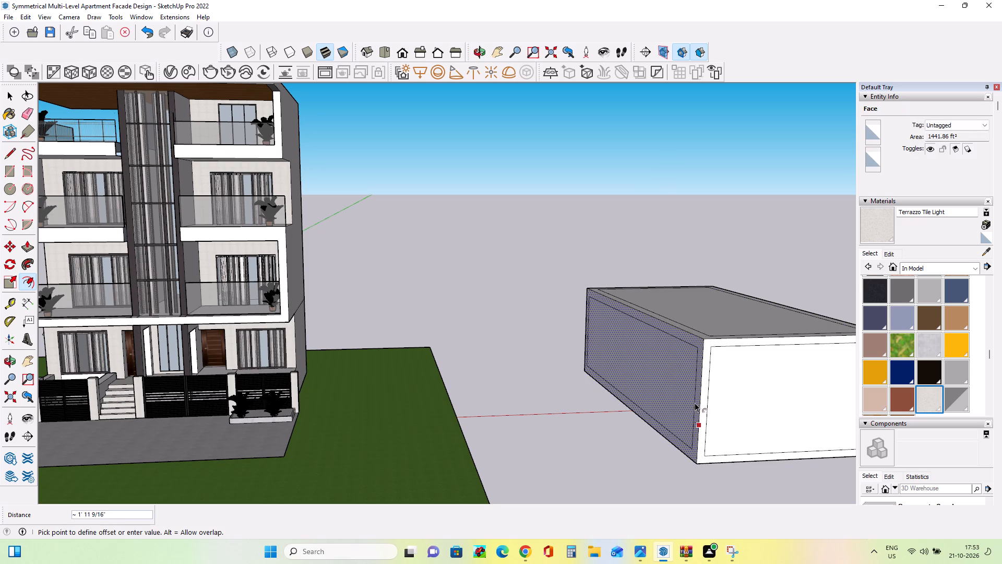
pyautogui.click(695, 403)
# Offset the inner outlines inward again: about 1' 3" on top, 2' on the front, and 2' 11" on the long side.
pyautogui.click(728, 330)
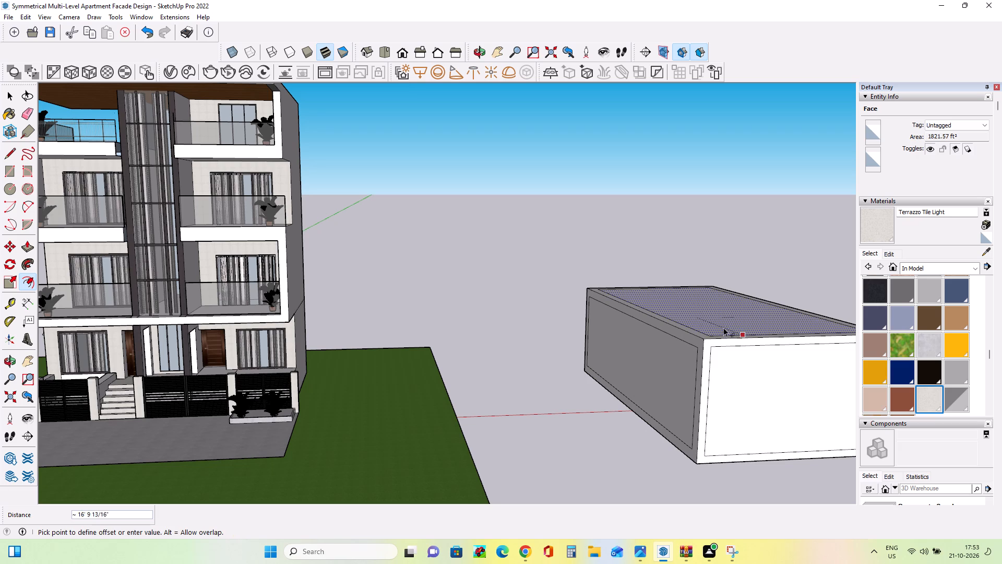
pyautogui.click(721, 334)
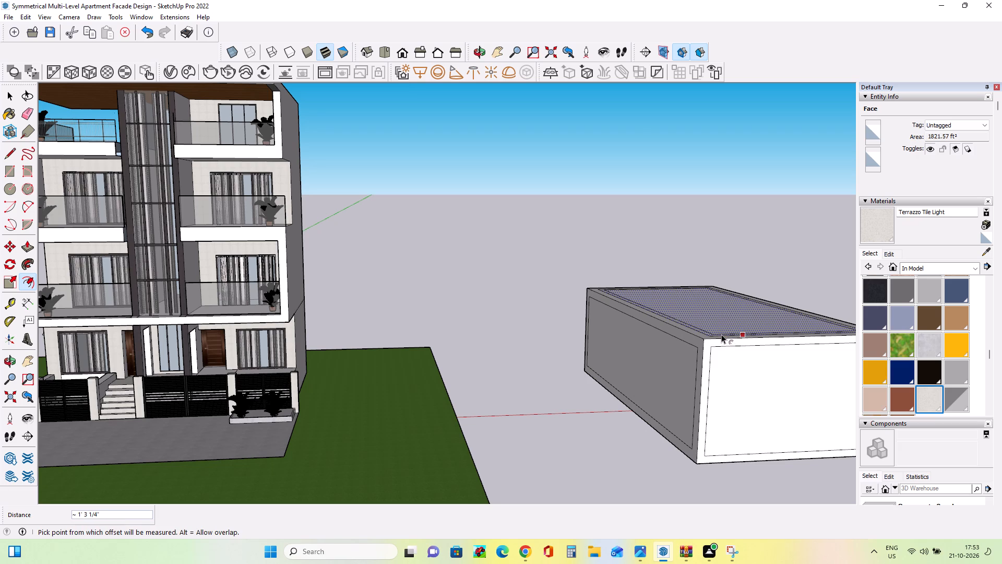
pyautogui.click(733, 397)
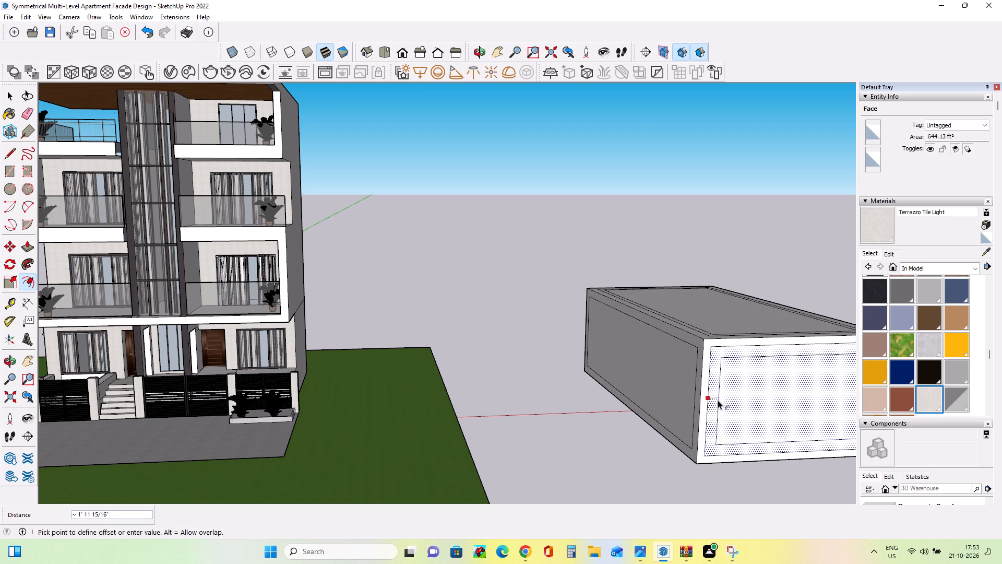
pyautogui.click(717, 401)
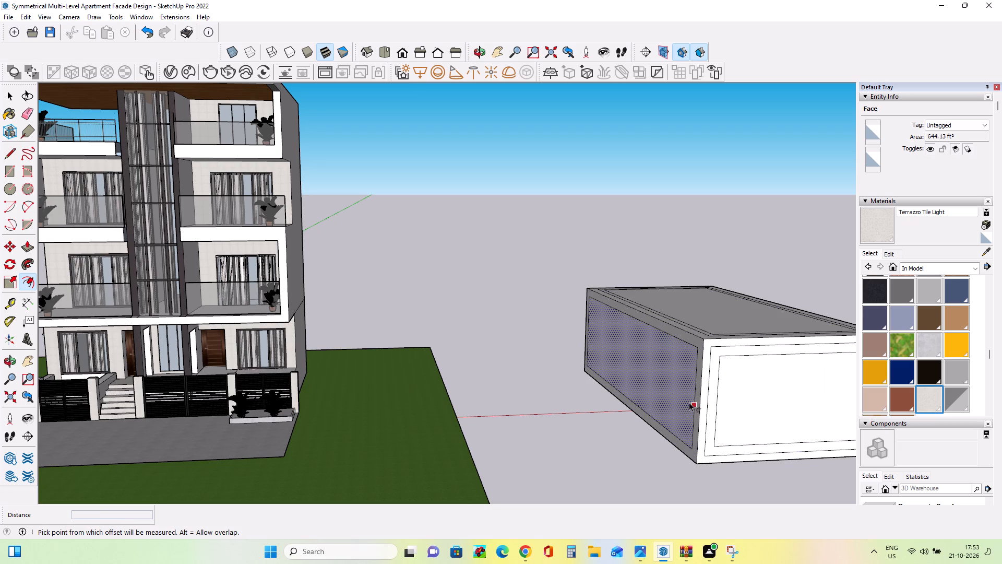
pyautogui.click(689, 402)
pyautogui.click(687, 391)
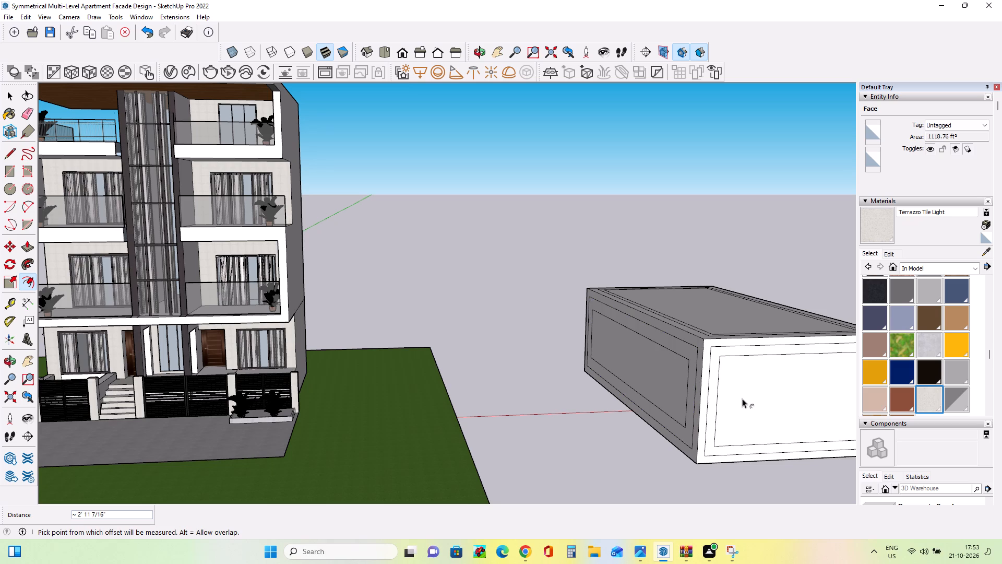
# Pull the front face's innermost panel outward, and pull the border around it out slightly.
pyautogui.click(25, 246)
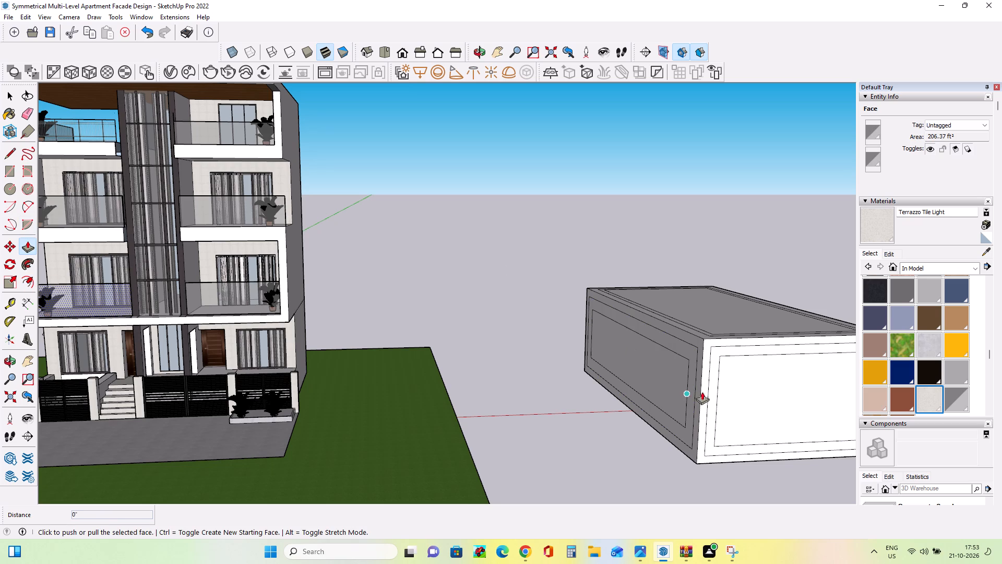
pyautogui.click(739, 396)
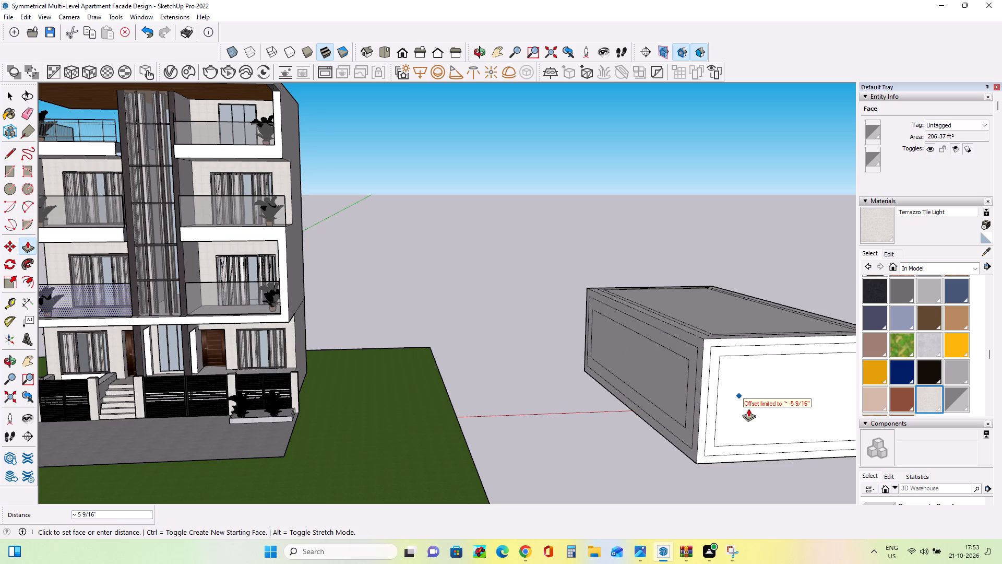
pyautogui.press('Escape')
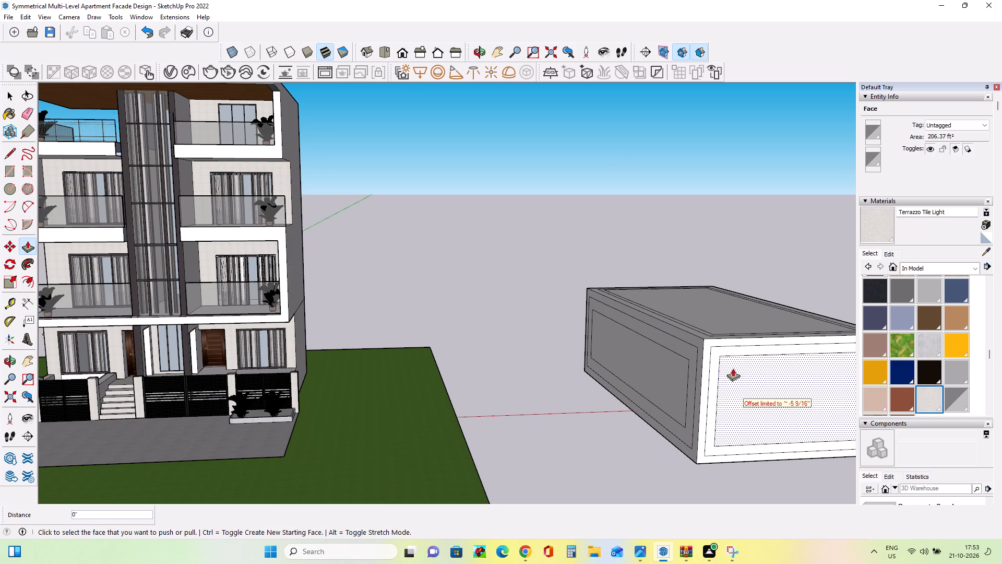
pyautogui.click(733, 368)
pyautogui.click(735, 376)
pyautogui.click(715, 404)
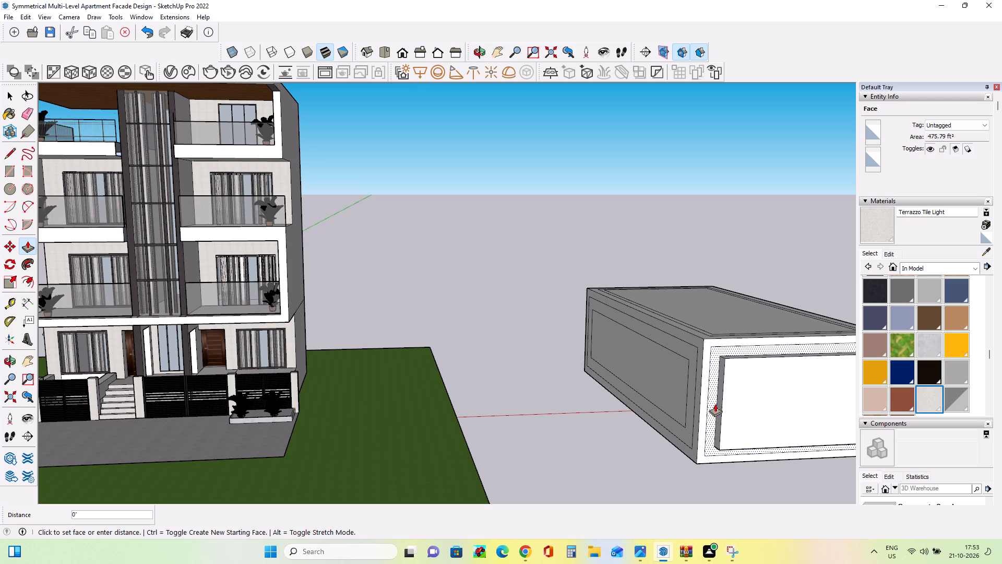
pyautogui.click(717, 406)
# Pull the long side's innermost panel out about 3' 1" and the border around it about 1'.
pyautogui.click(672, 413)
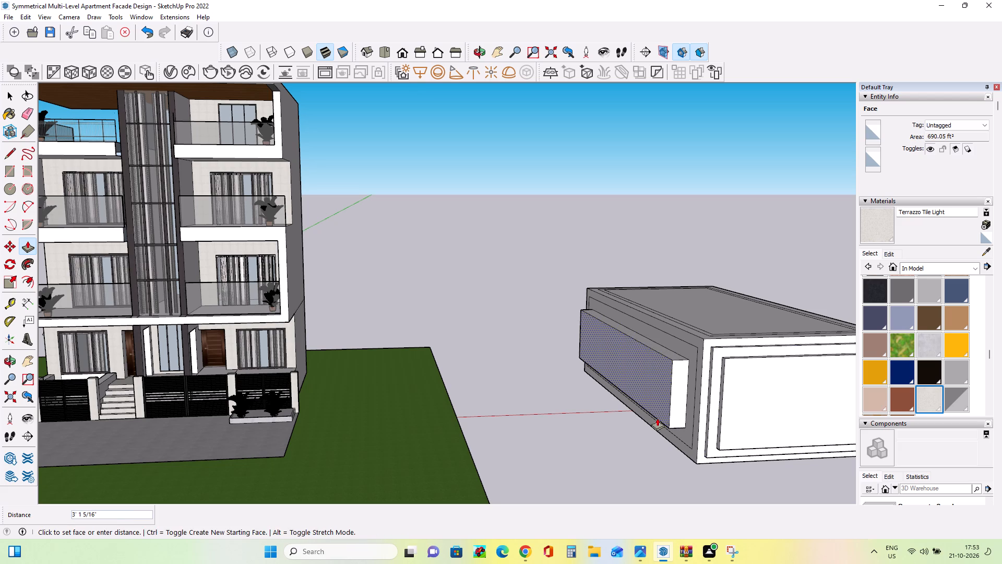
pyautogui.click(657, 418)
pyautogui.click(687, 423)
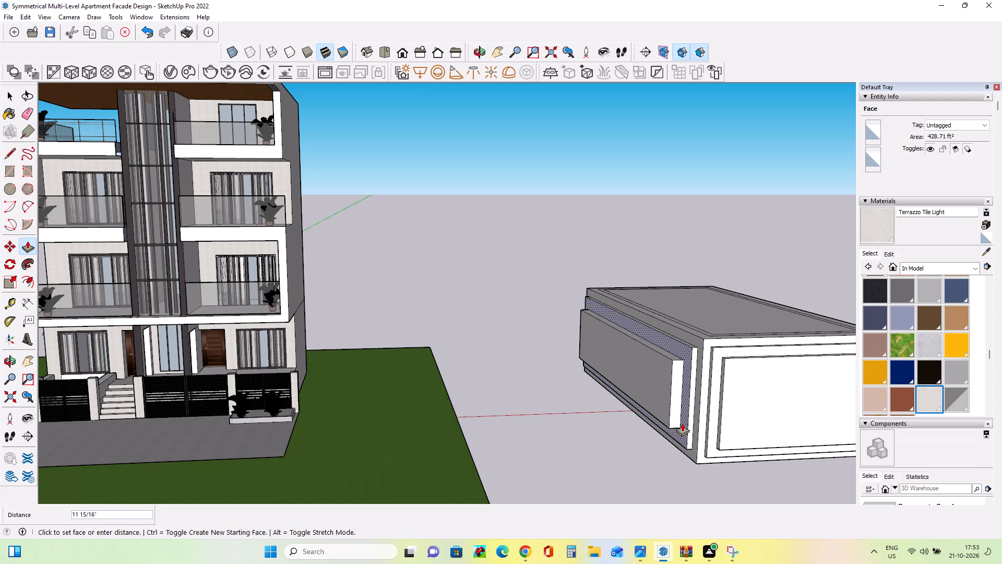
pyautogui.click(682, 423)
# Pull the top face's inner panel up about 5' 1" and the outer roof border up about 1' 10".
pyautogui.click(710, 315)
pyautogui.click(713, 291)
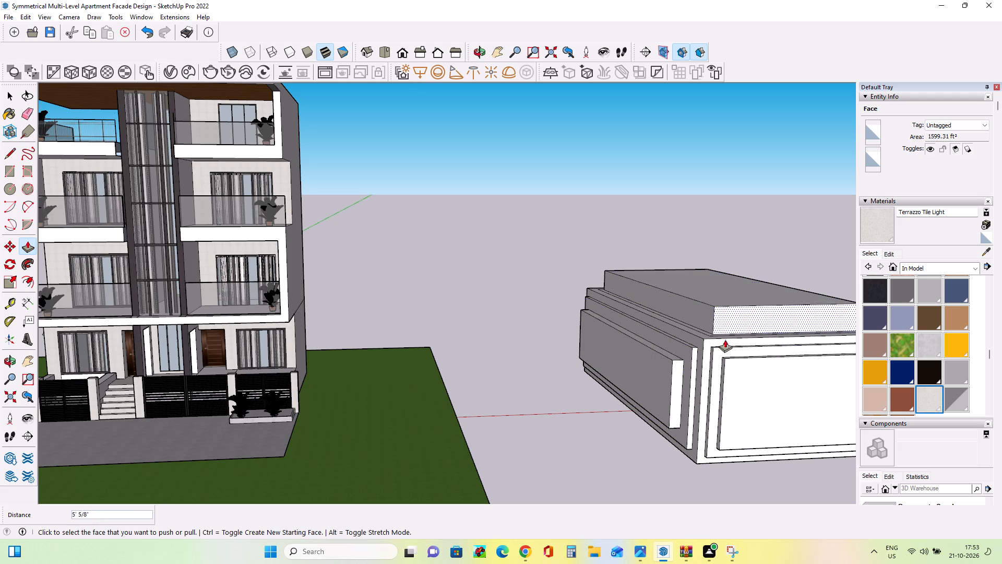
pyautogui.click(711, 338)
pyautogui.click(713, 328)
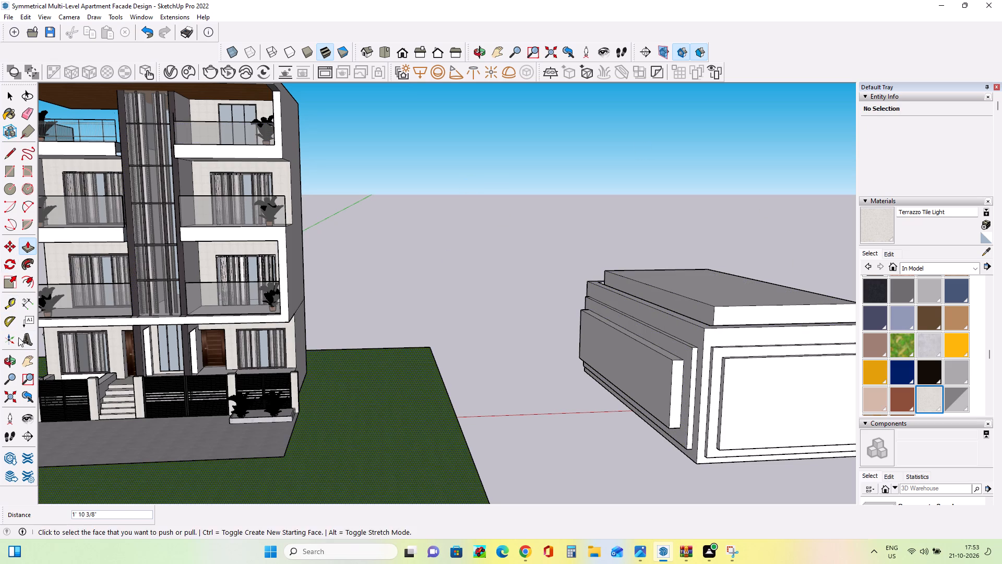
# Offset the outline of the raised roof block's top face inward.
pyautogui.click(28, 276)
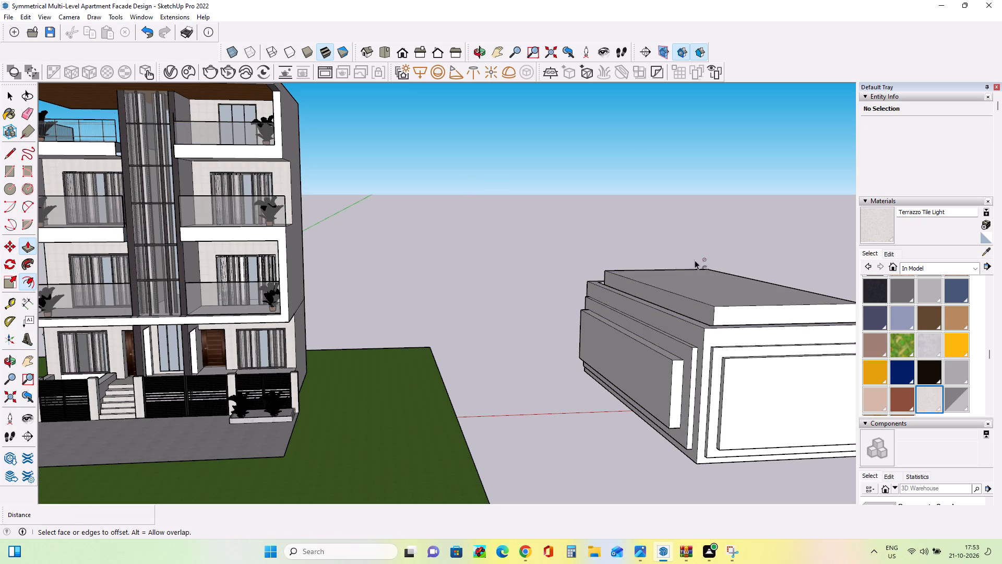
pyautogui.click(723, 296)
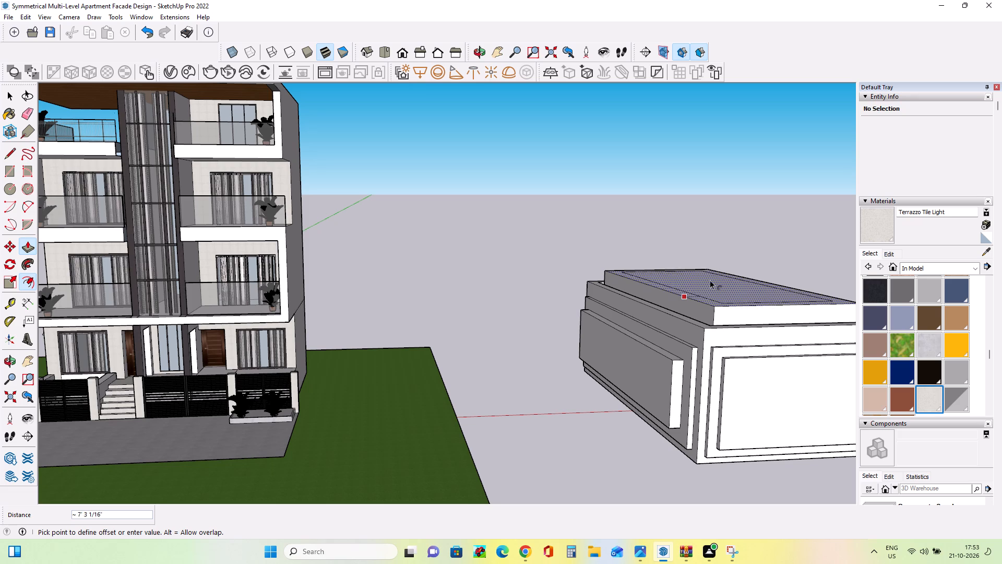
pyautogui.click(704, 292)
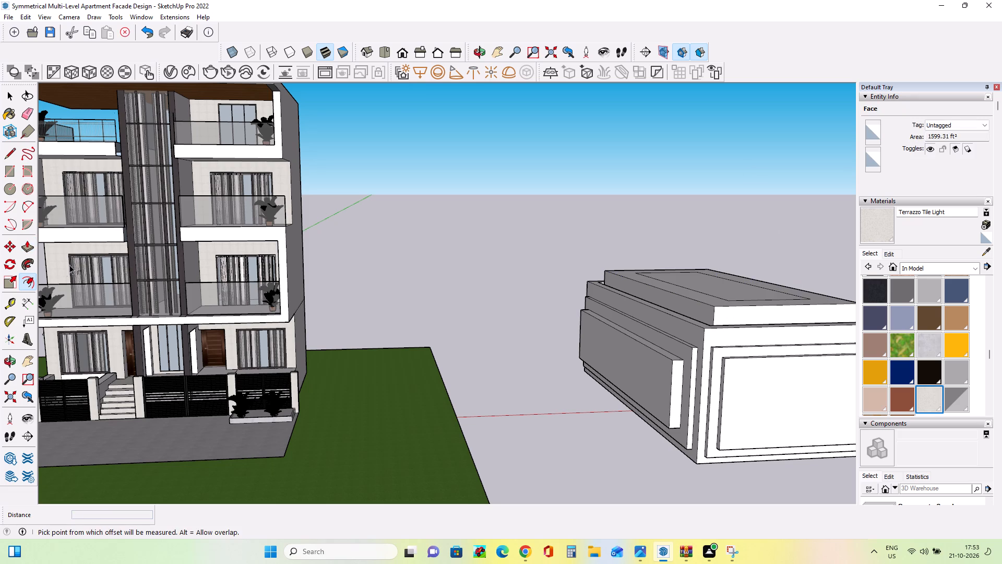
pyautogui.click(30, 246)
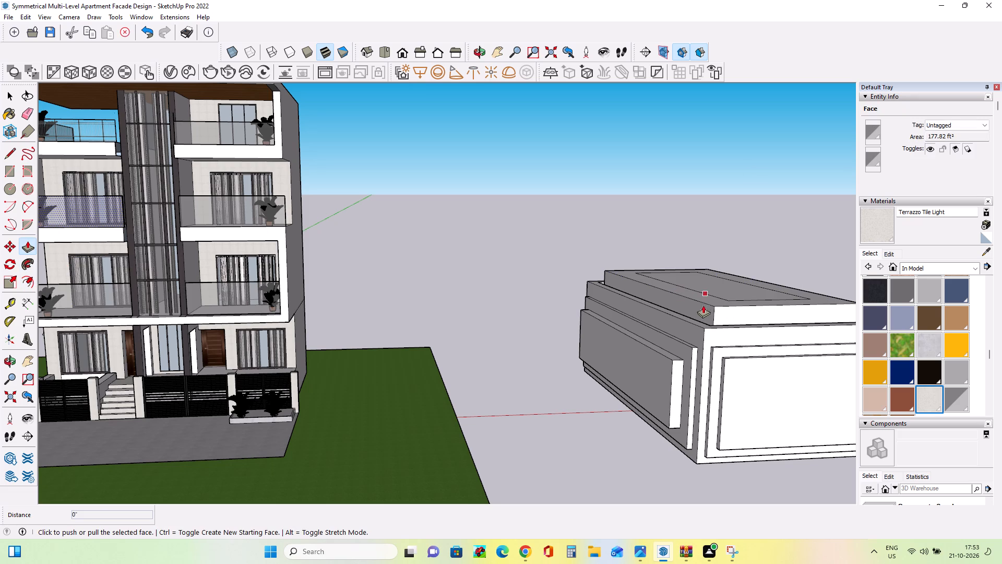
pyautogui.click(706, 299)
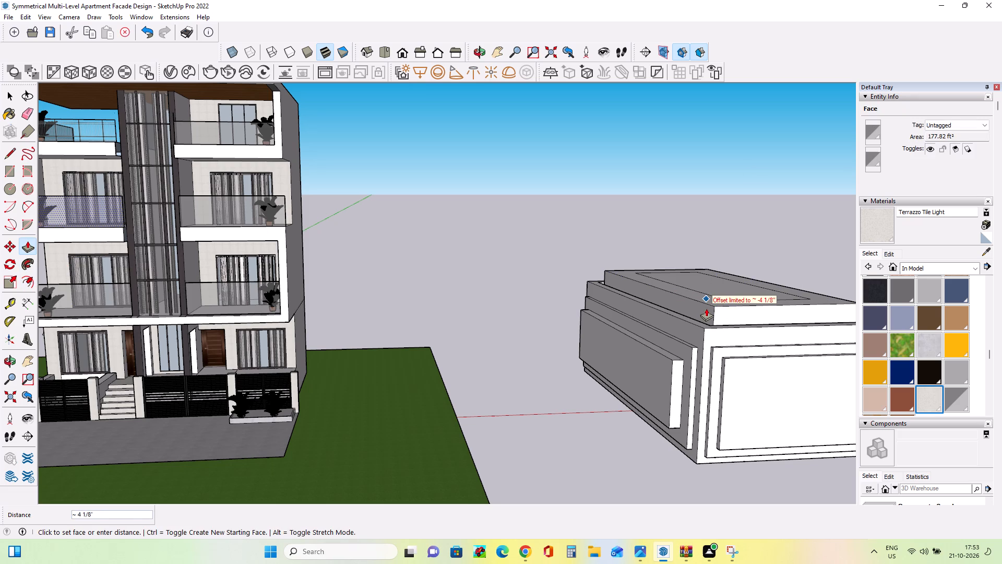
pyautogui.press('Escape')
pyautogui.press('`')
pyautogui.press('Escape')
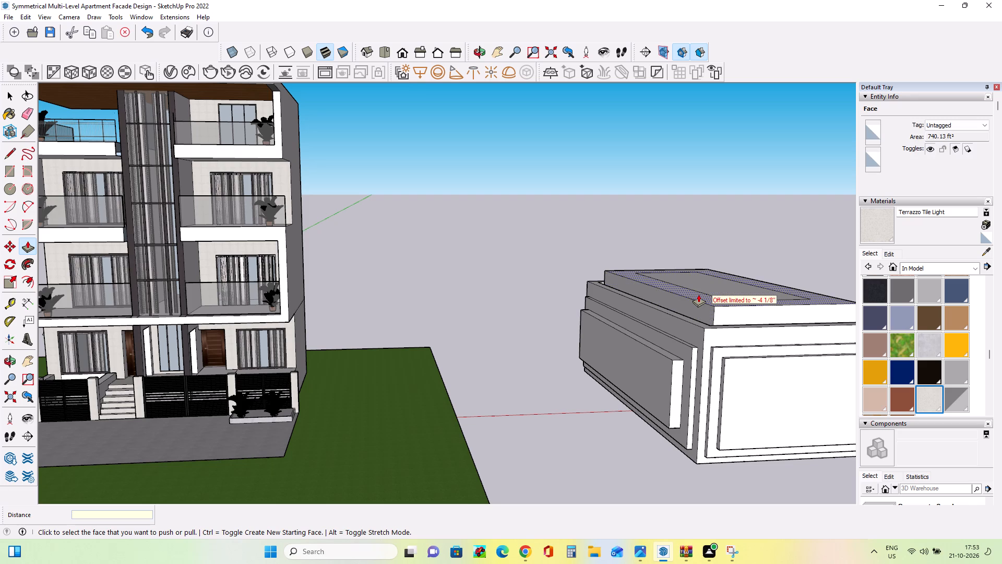
# Pull the roof block's top border up about 1' 8" and its inner panel up about 3' 6".
pyautogui.click(698, 294)
pyautogui.click(698, 286)
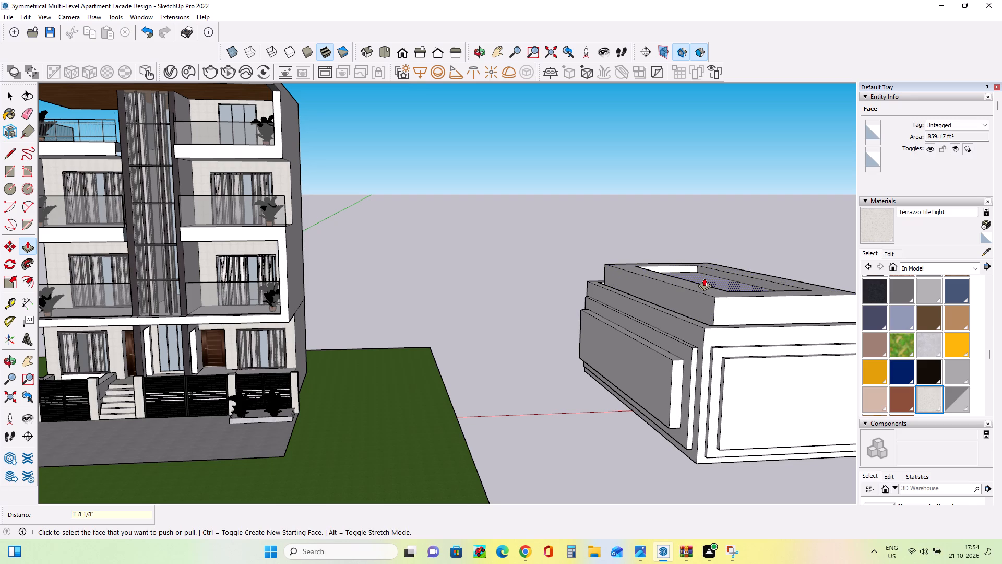
pyautogui.click(704, 278)
pyautogui.click(701, 263)
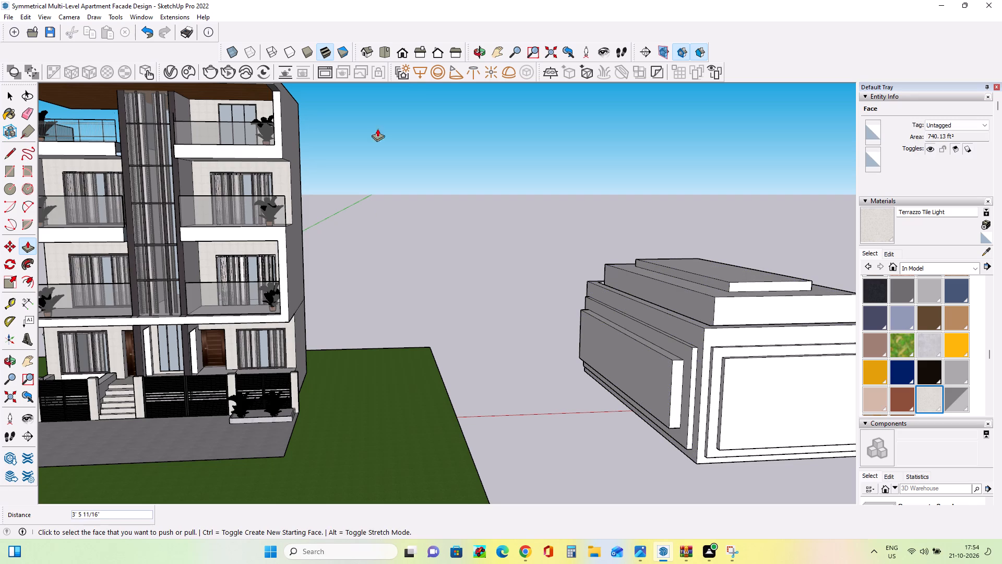
# Offset the outline of the front face's raised panel inward.
pyautogui.click(773, 410)
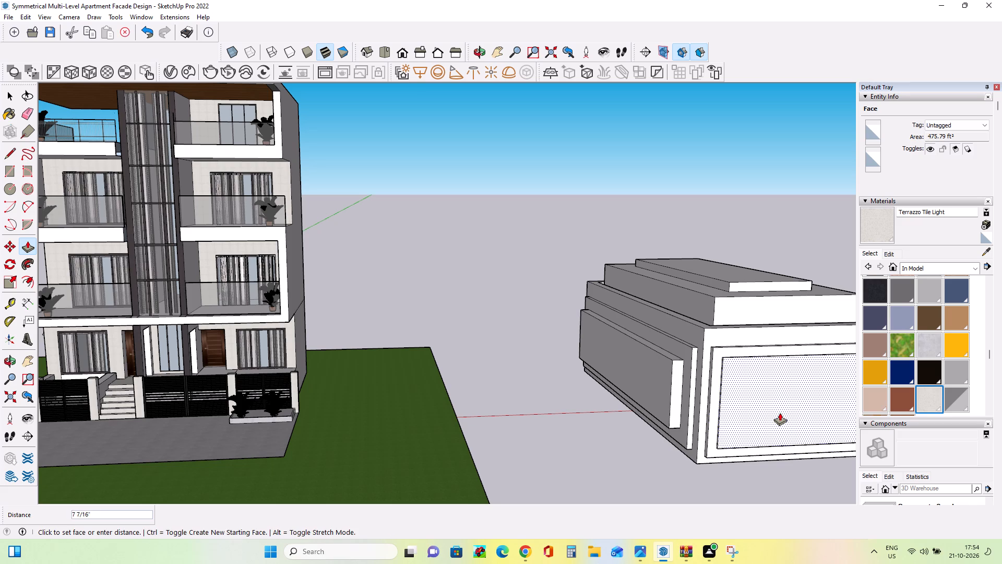
pyautogui.press('Escape')
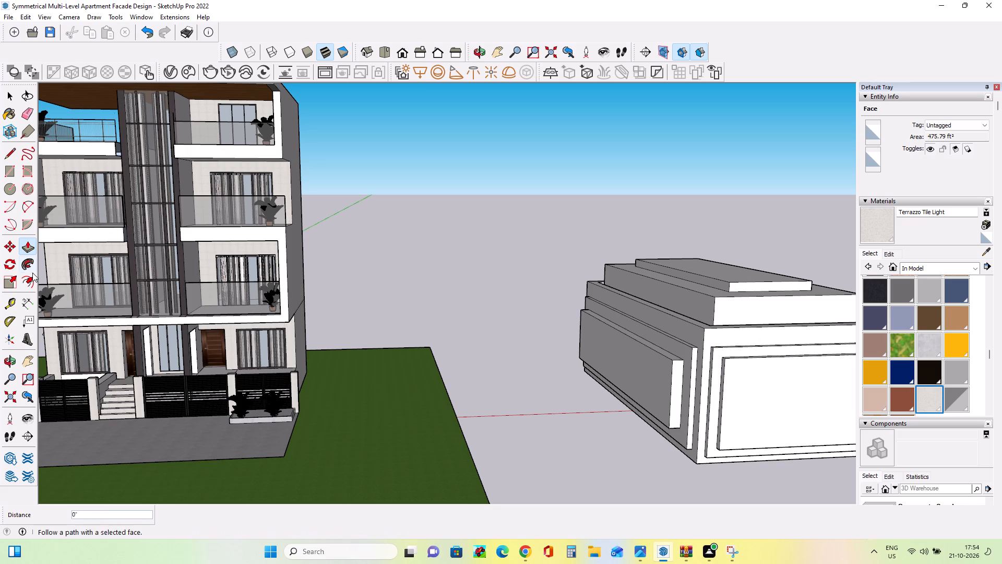
pyautogui.click(30, 280)
pyautogui.click(770, 417)
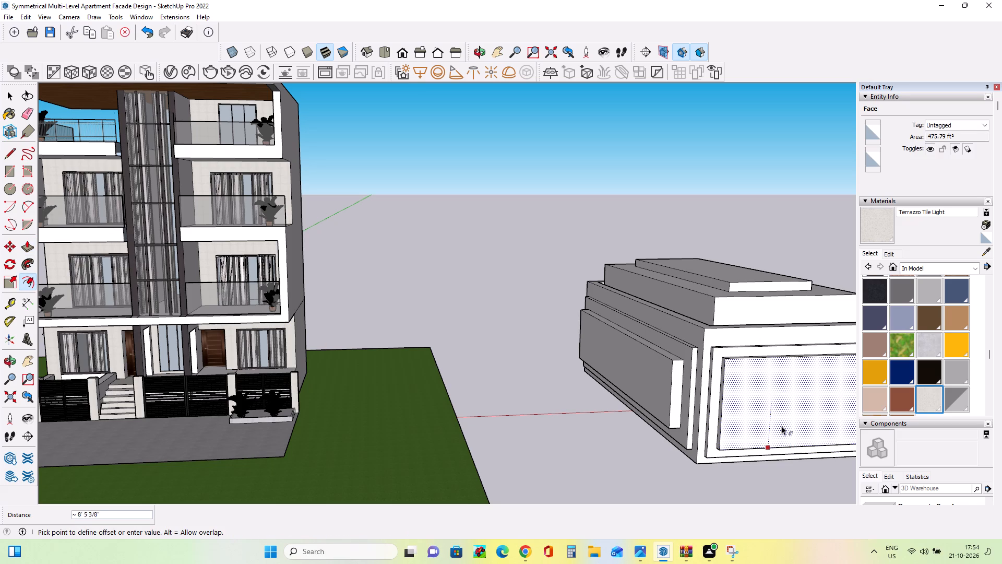
pyautogui.click(783, 436)
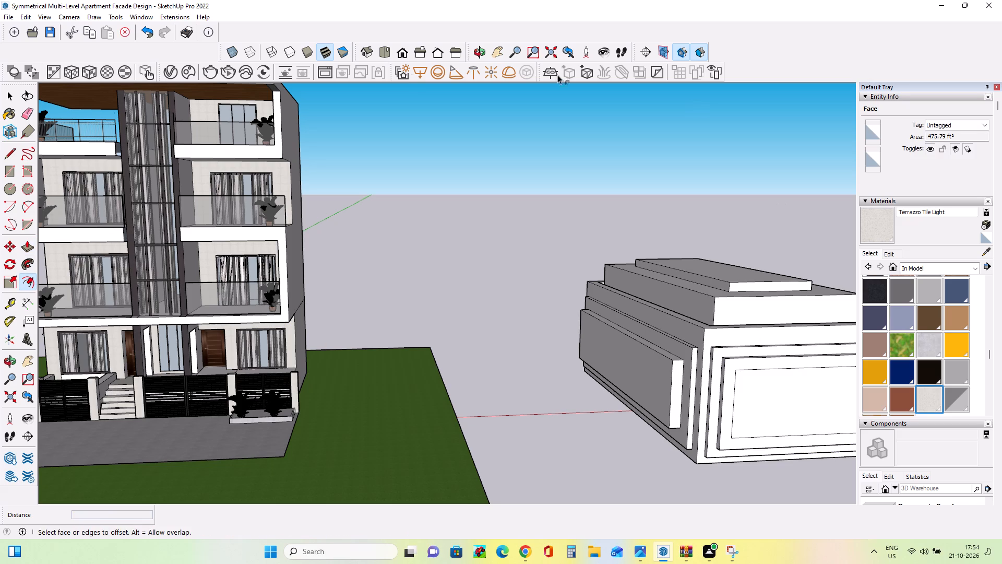
# Pull the front panel's new border out about 4" and its inner panel out about 1' 10".
pyautogui.click(26, 255)
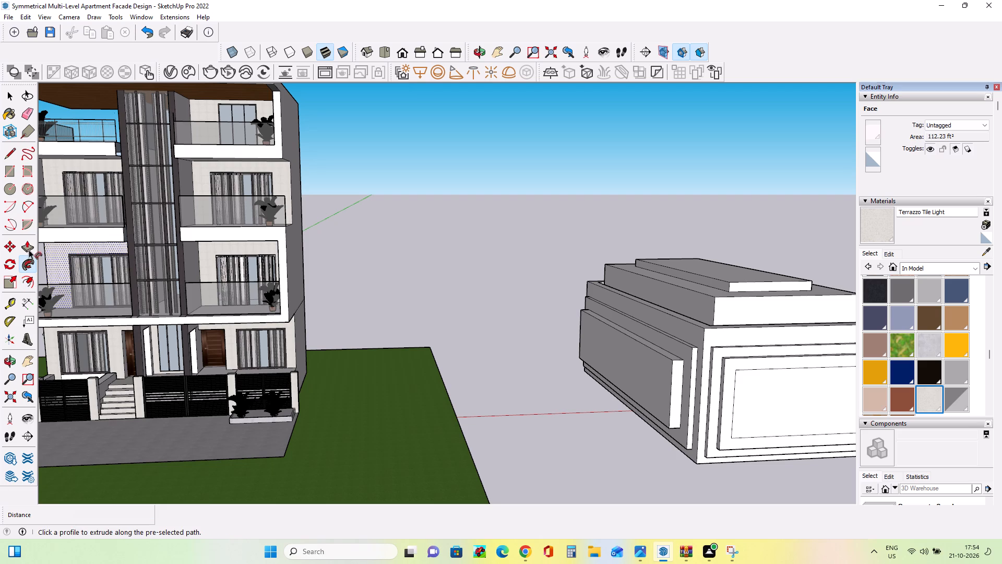
pyautogui.click(29, 250)
pyautogui.click(724, 410)
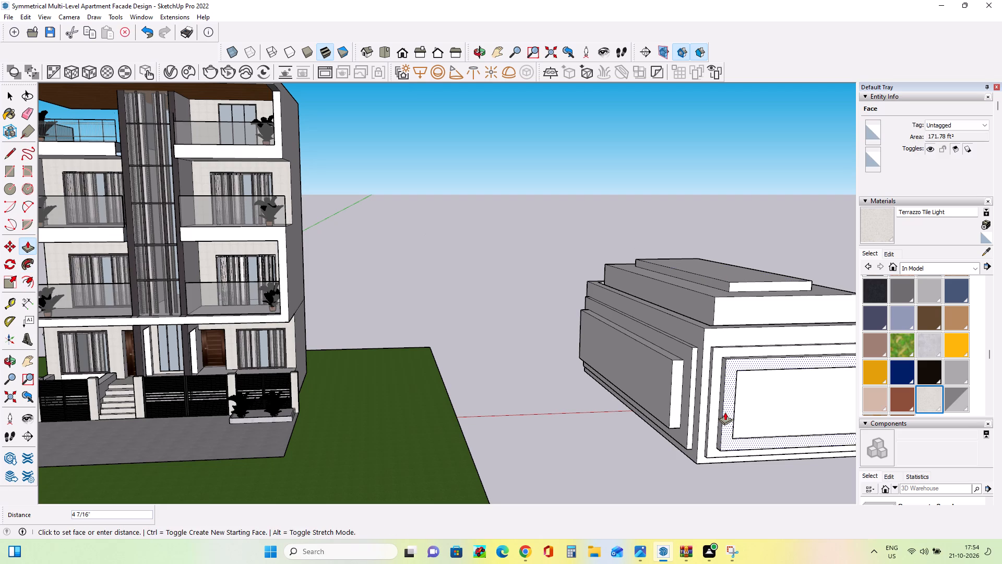
pyautogui.click(725, 412)
pyautogui.click(758, 420)
pyautogui.click(761, 428)
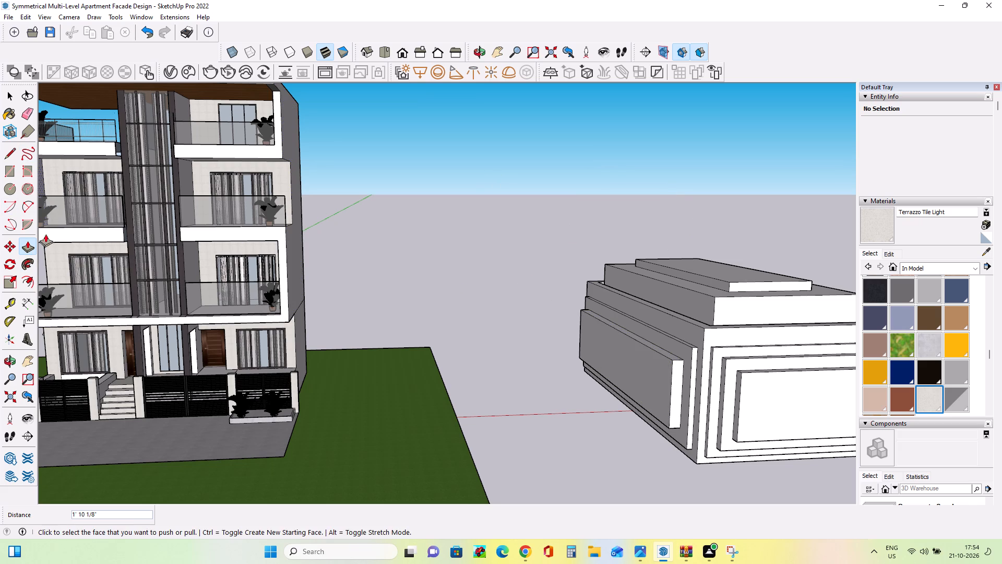
# Offset the outline of the front face's innermost raised panel inward about 1' 9 1/2".
pyautogui.click(35, 280)
pyautogui.click(823, 411)
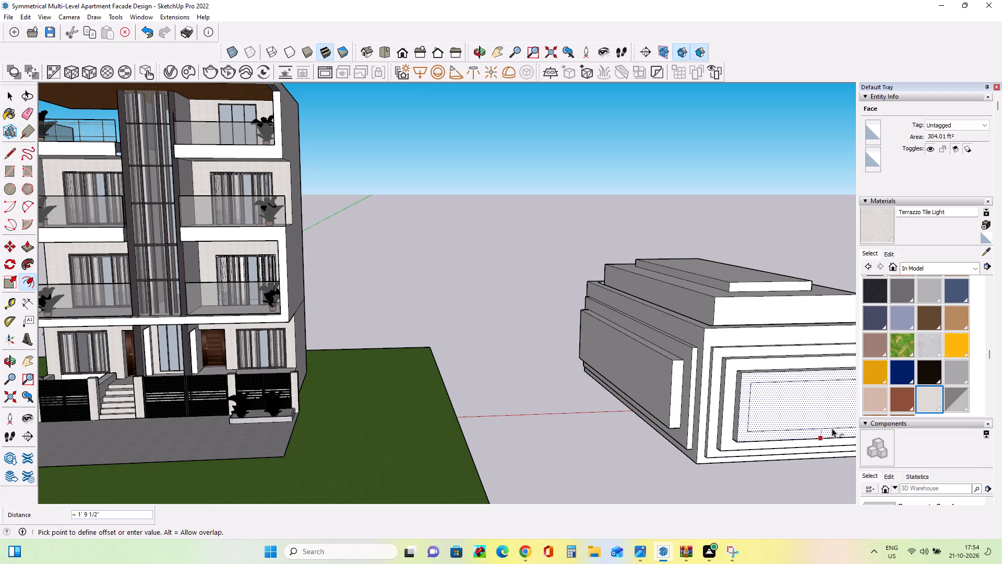
pyautogui.click(832, 428)
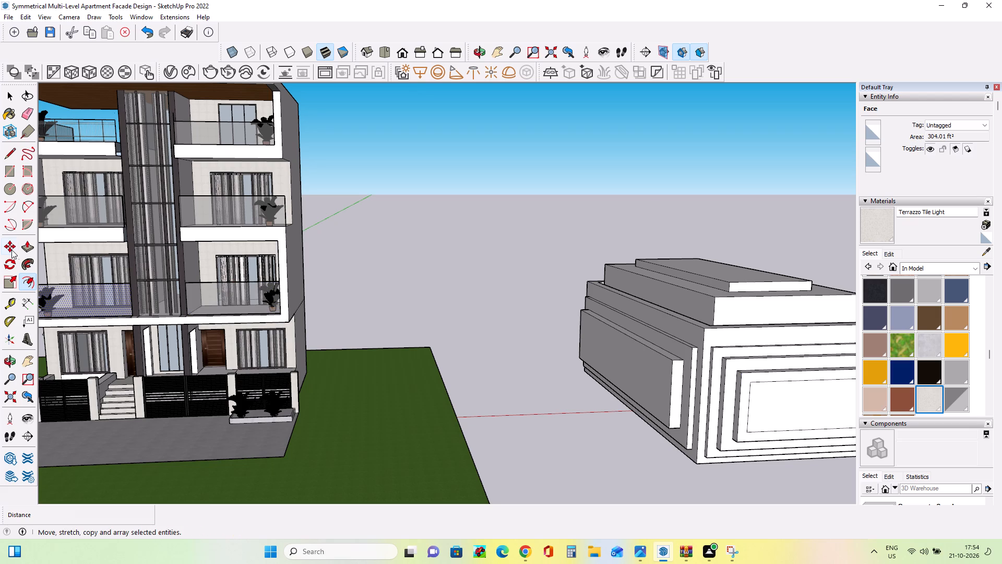
# Pull the border around the front face's innermost panel out about 1' 5".
pyautogui.click(22, 249)
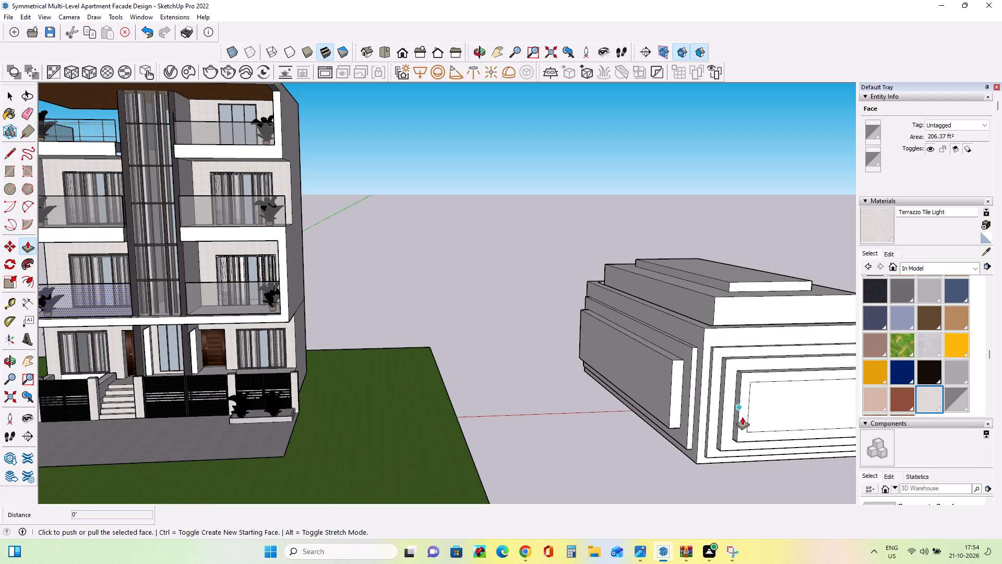
pyautogui.click(742, 417)
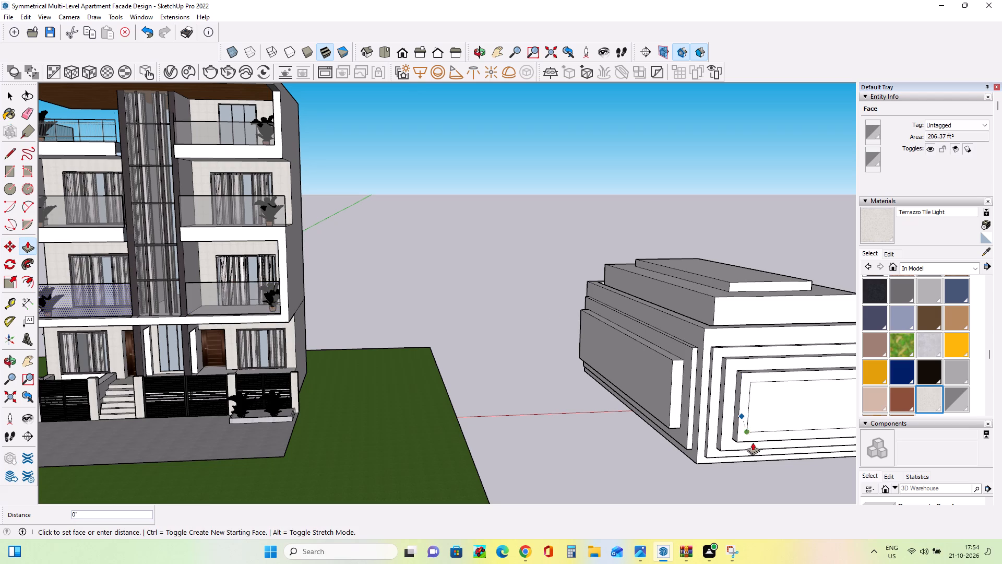
pyautogui.press('Escape')
pyautogui.click(742, 429)
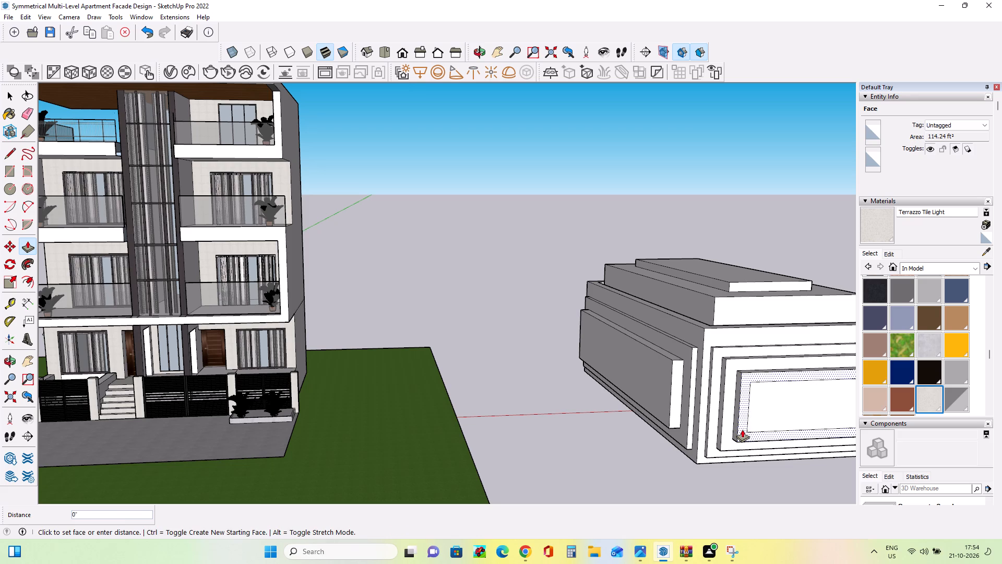
pyautogui.click(746, 433)
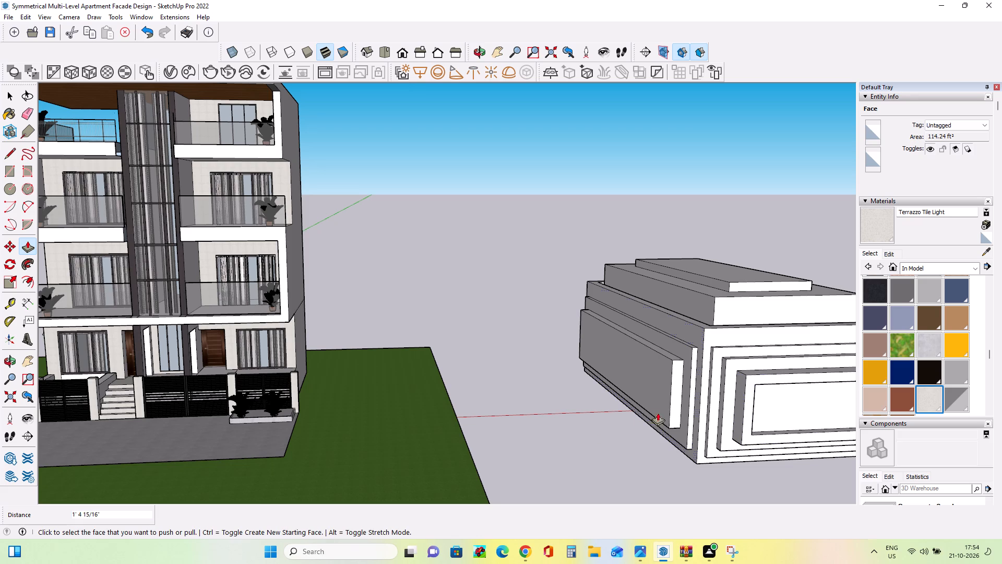
# Offset the outline of the side face's raised panel inward.
pyautogui.click(26, 279)
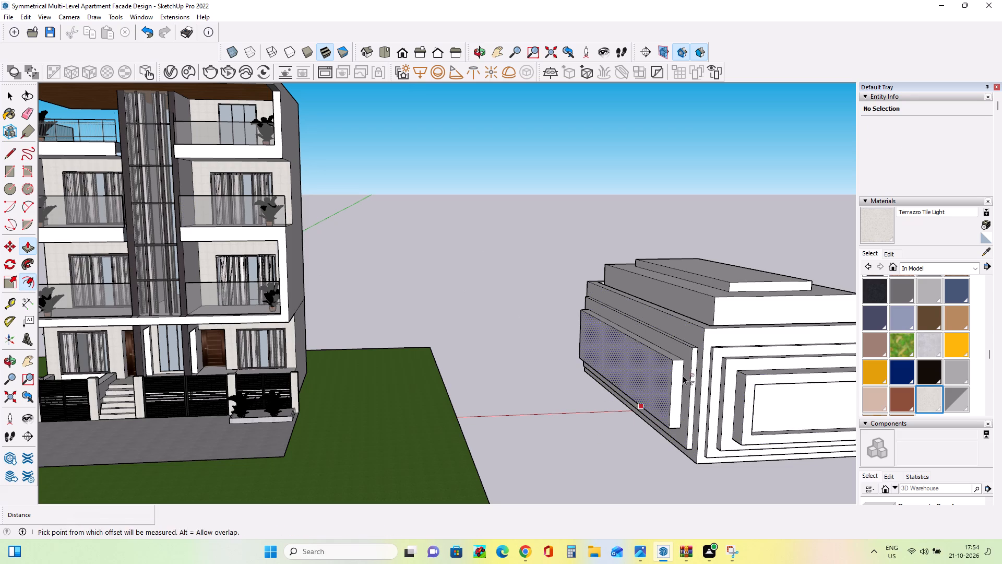
pyautogui.click(661, 383)
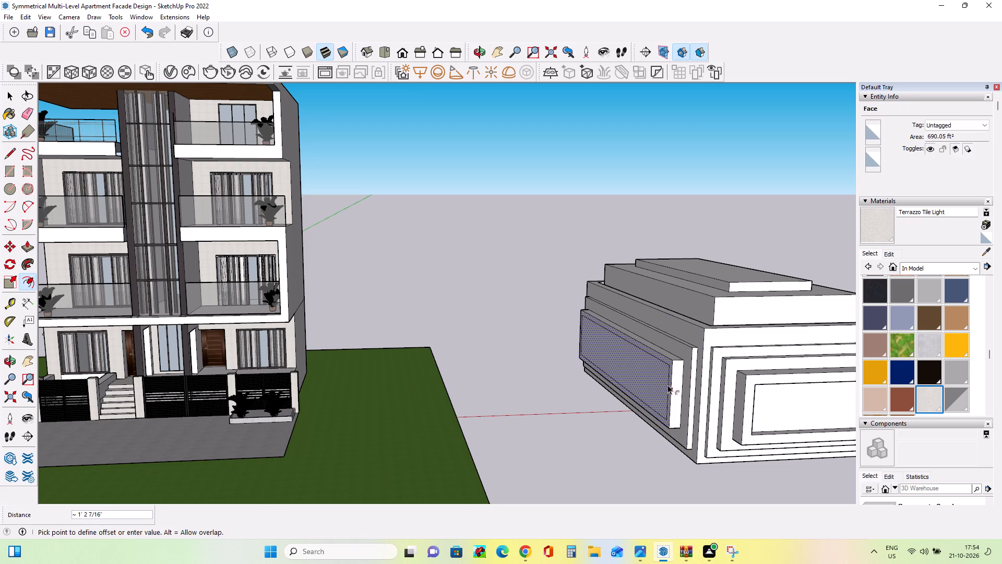
pyautogui.click(664, 392)
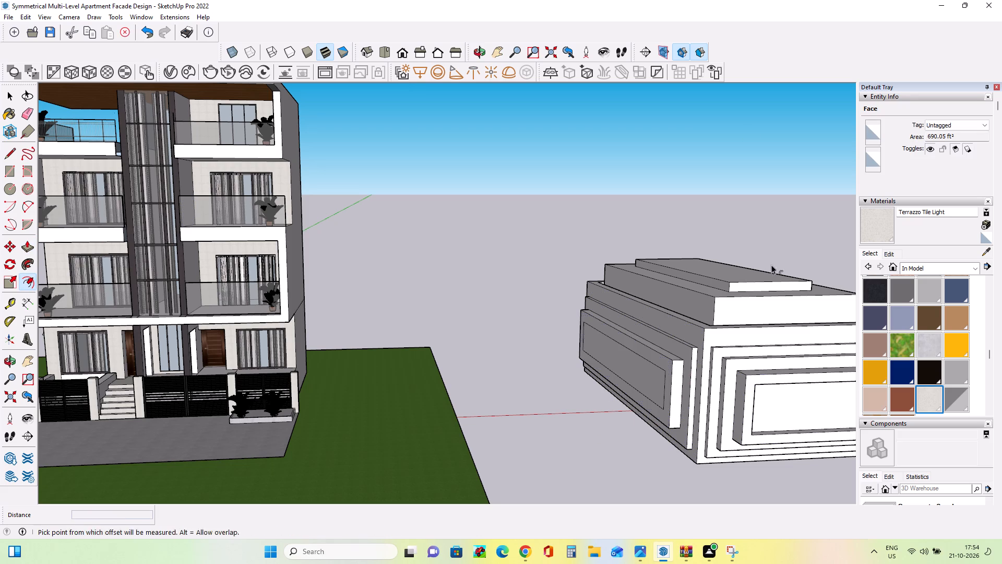
# Push the side panel's new border in about 1' 7" and pull its inner panel outward.
pyautogui.click(26, 248)
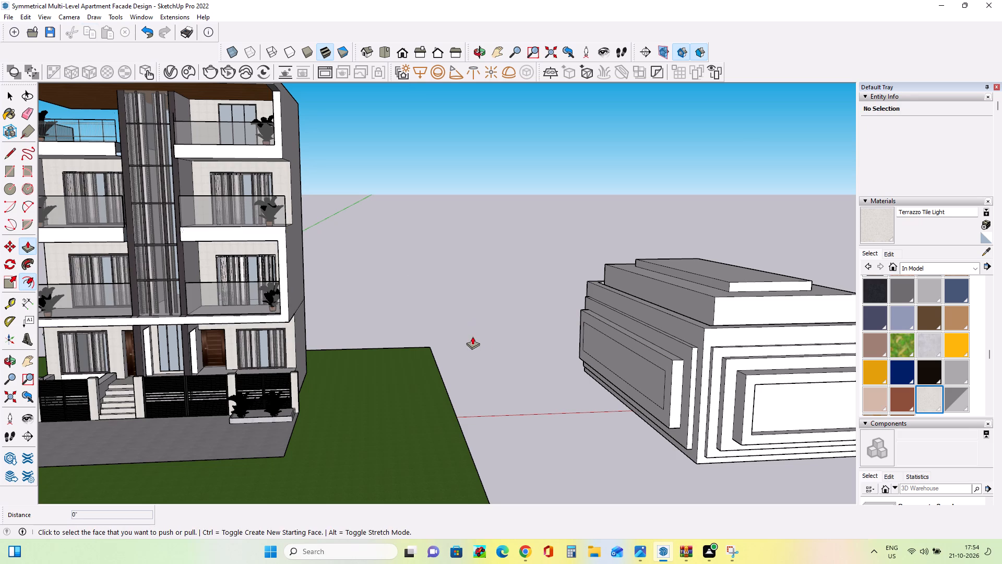
pyautogui.click(662, 366)
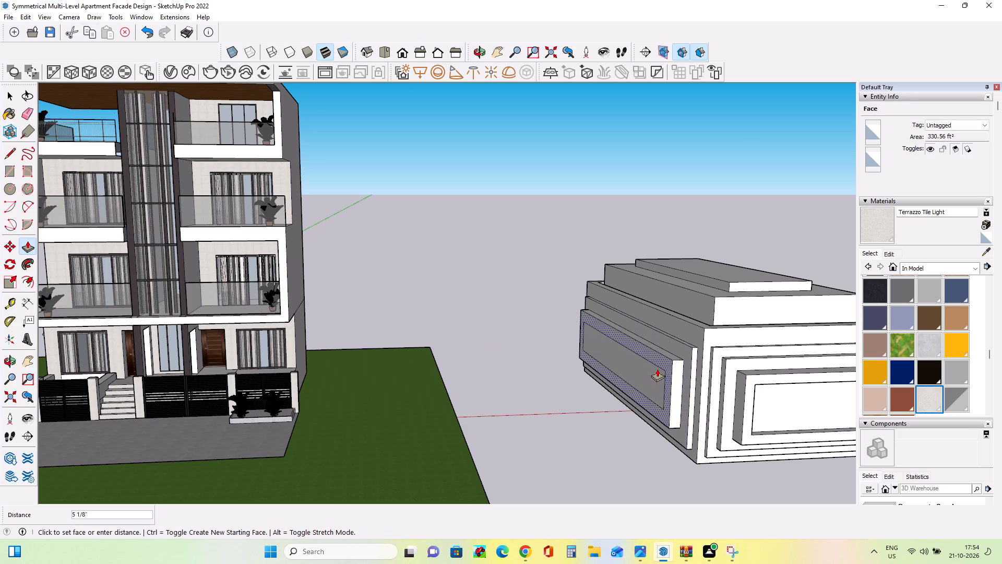
pyautogui.click(670, 370)
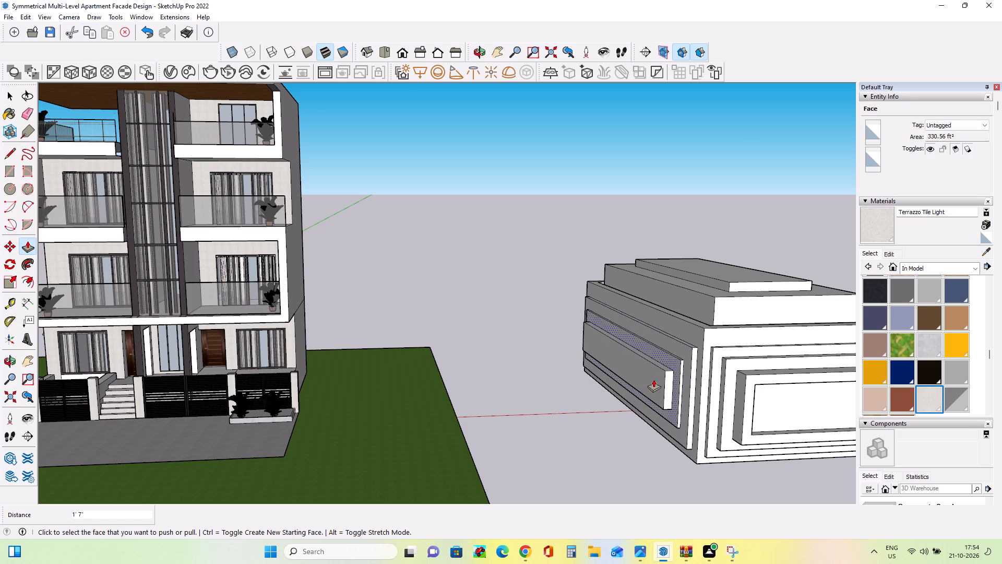
pyautogui.click(651, 381)
pyautogui.click(646, 381)
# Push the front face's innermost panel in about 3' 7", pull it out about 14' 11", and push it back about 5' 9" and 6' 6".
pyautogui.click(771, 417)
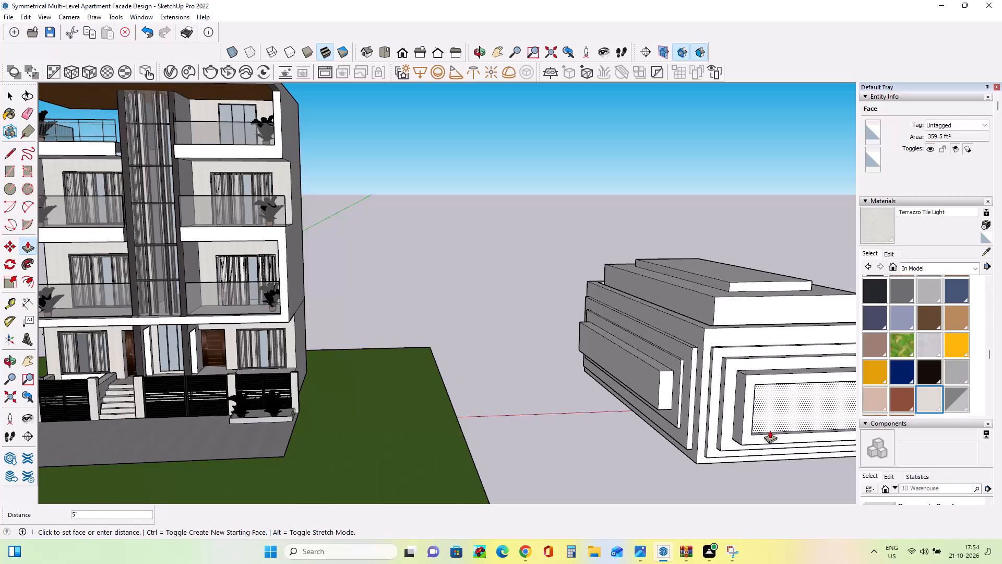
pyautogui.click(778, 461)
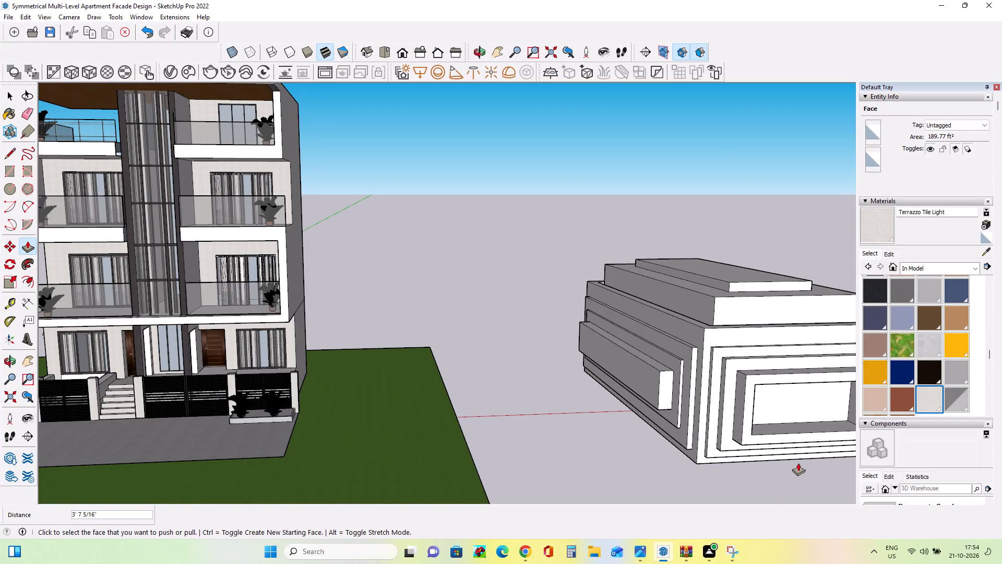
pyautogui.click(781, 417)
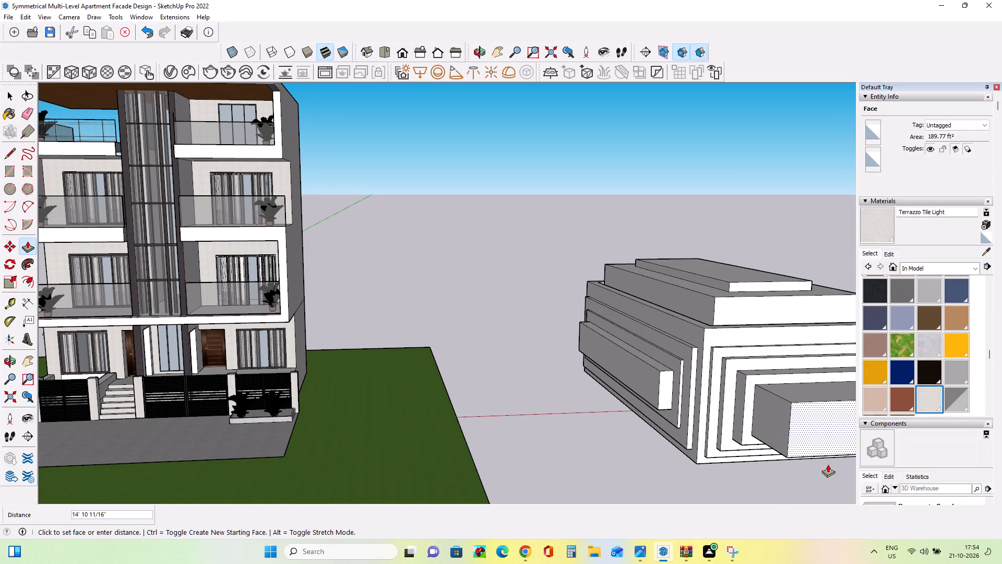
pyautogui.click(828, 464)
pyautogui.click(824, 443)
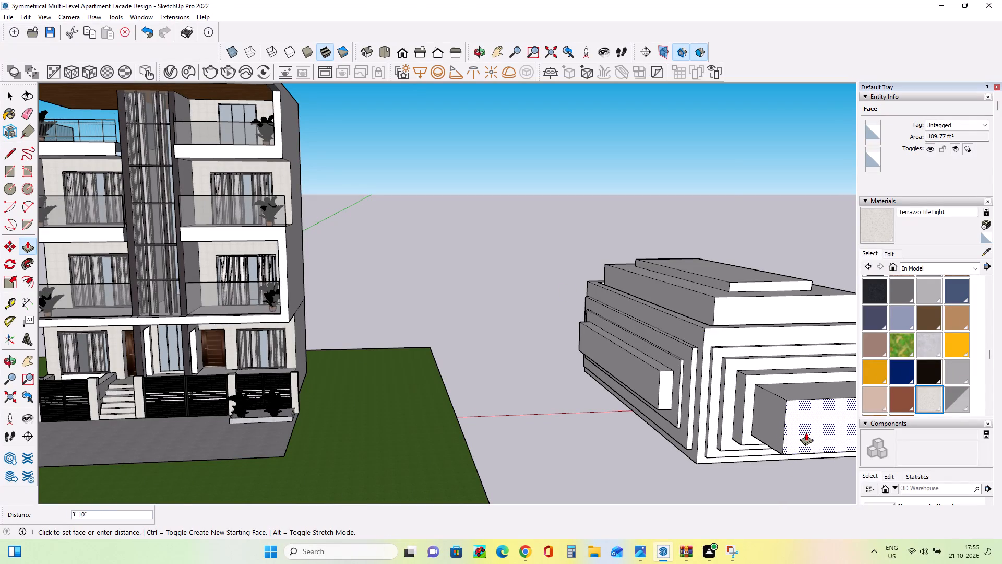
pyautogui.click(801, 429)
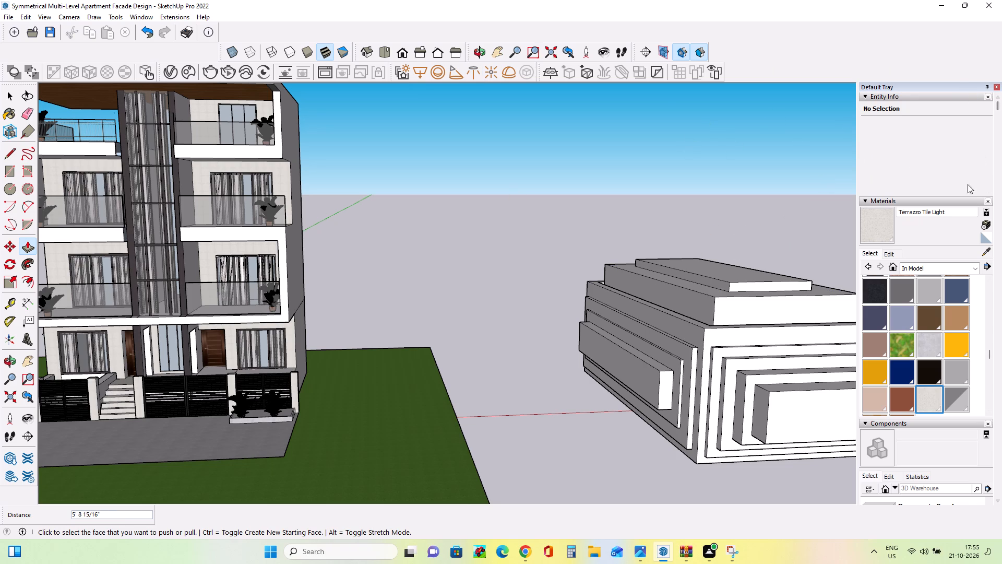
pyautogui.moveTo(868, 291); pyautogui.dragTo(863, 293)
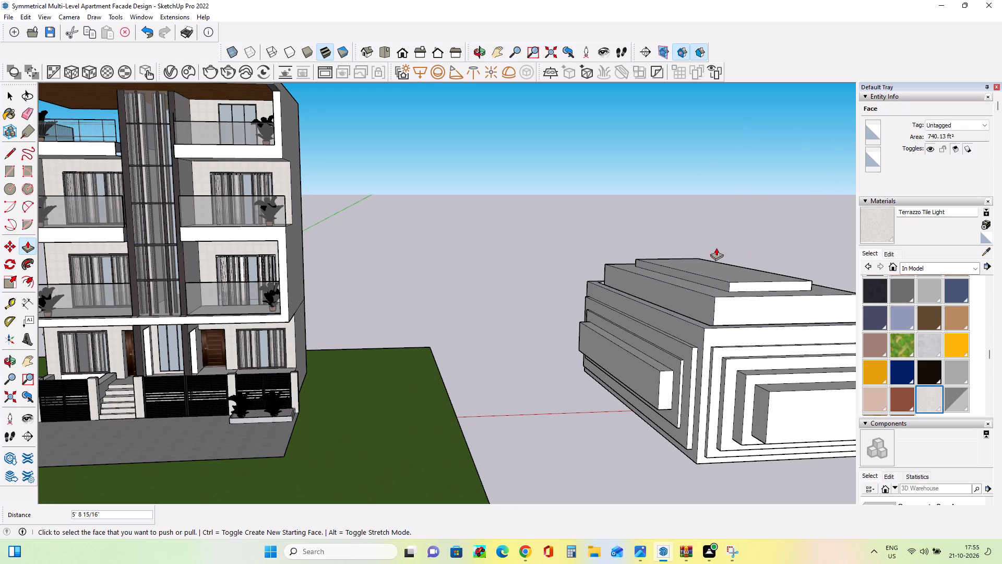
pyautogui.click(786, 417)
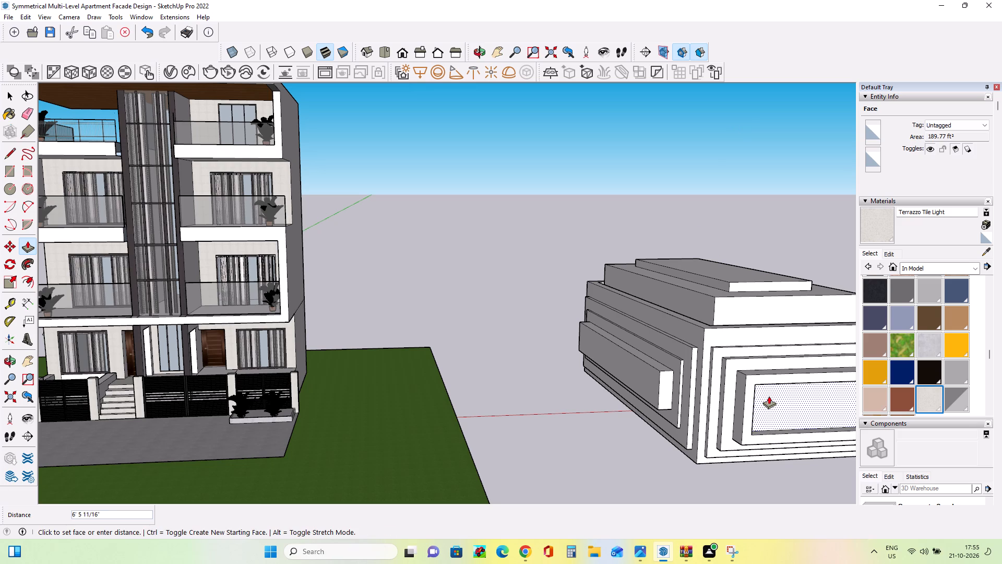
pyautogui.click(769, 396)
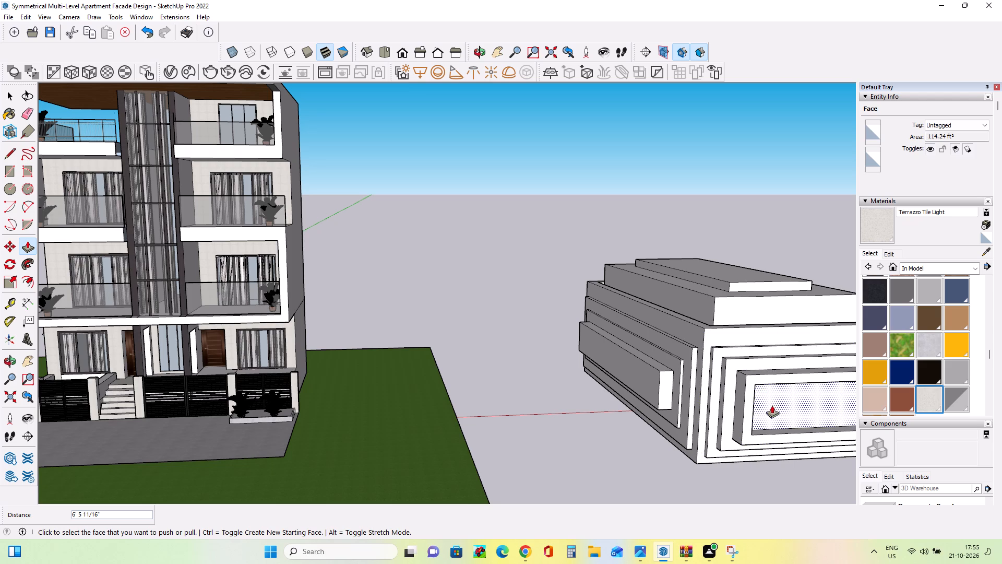
# Push the side face's inner panel in about 4' 9" and raise the roof's uppermost block about 2' 5".
pyautogui.click(648, 384)
pyautogui.click(672, 384)
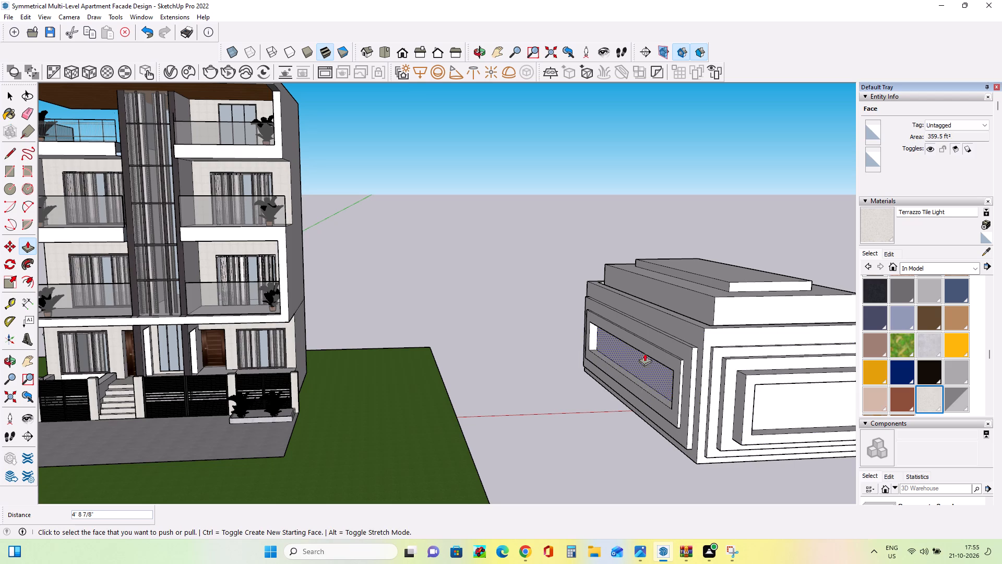
pyautogui.click(757, 278)
pyautogui.click(757, 266)
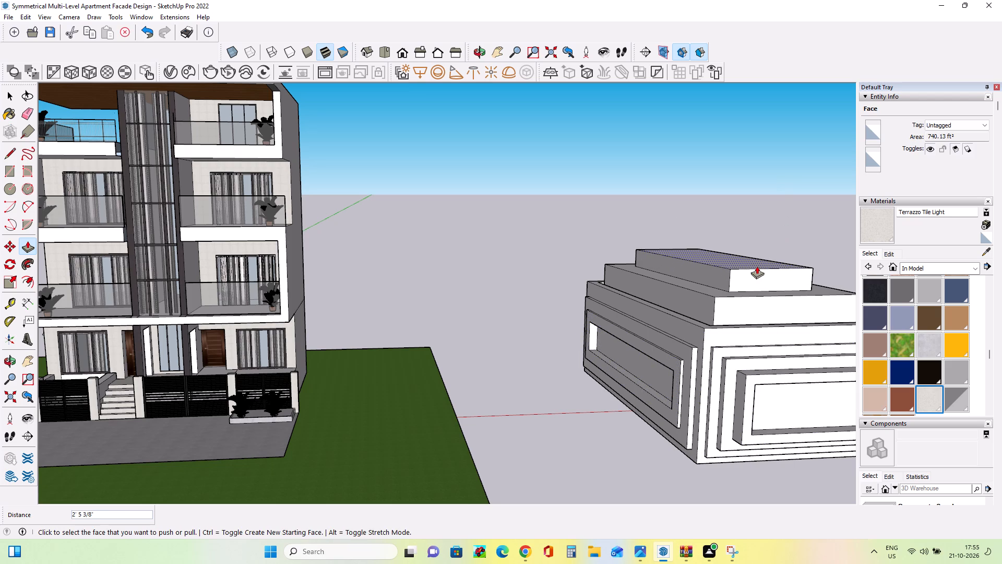
# Pull the front face's innermost panel out about 6' 6" and the side face's inner panel out about 12' 7".
pyautogui.click(810, 399)
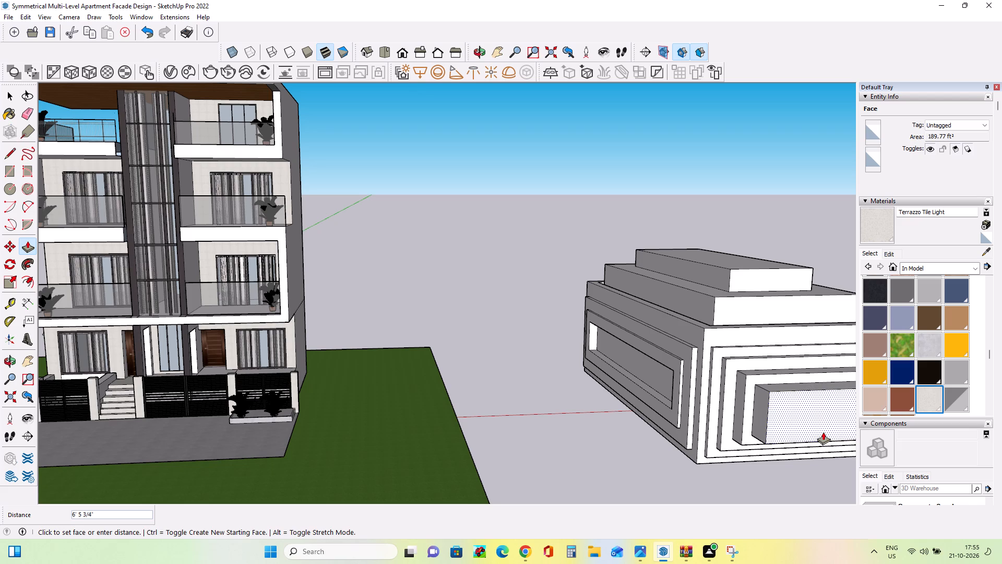
pyautogui.click(823, 432)
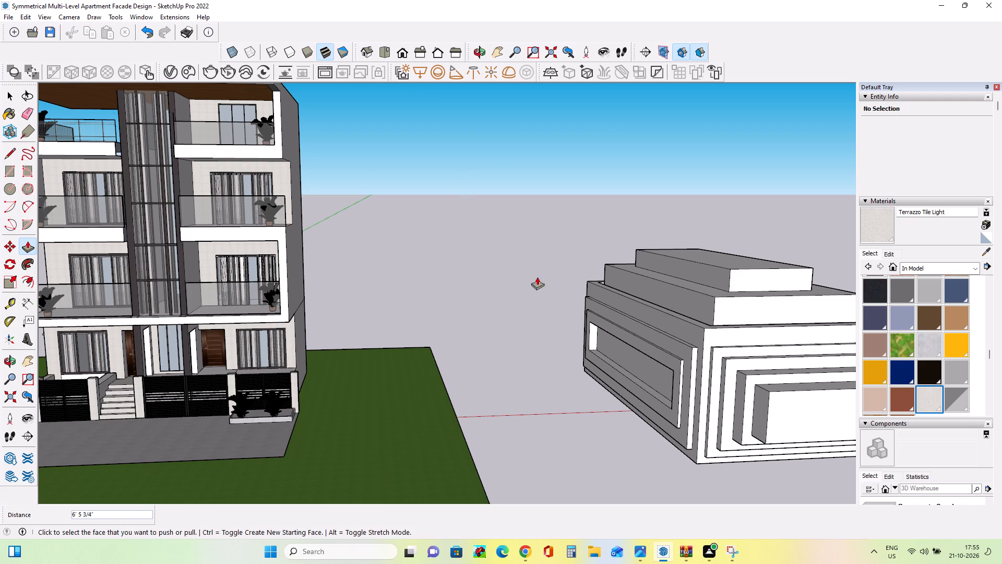
pyautogui.click(633, 374)
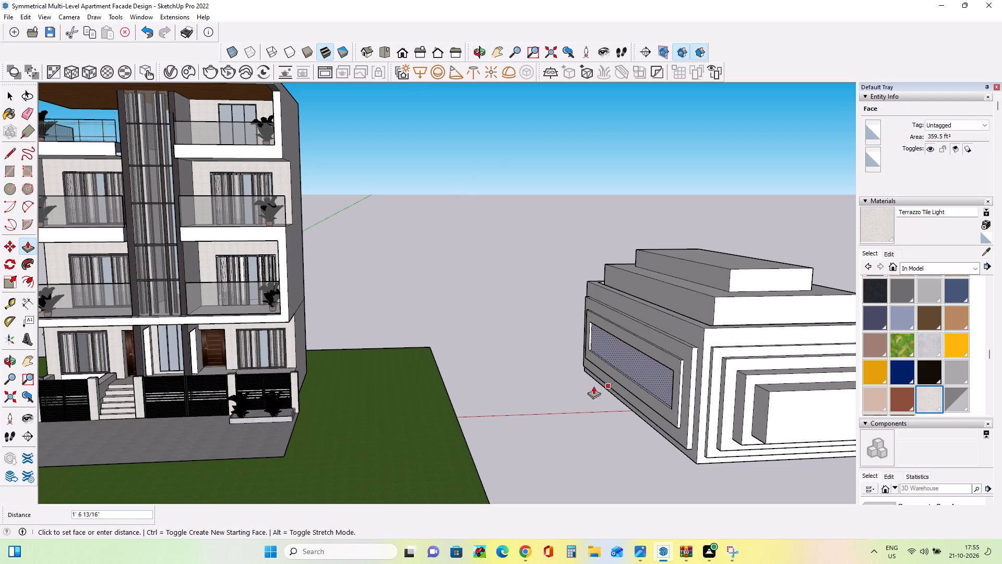
pyautogui.click(578, 380)
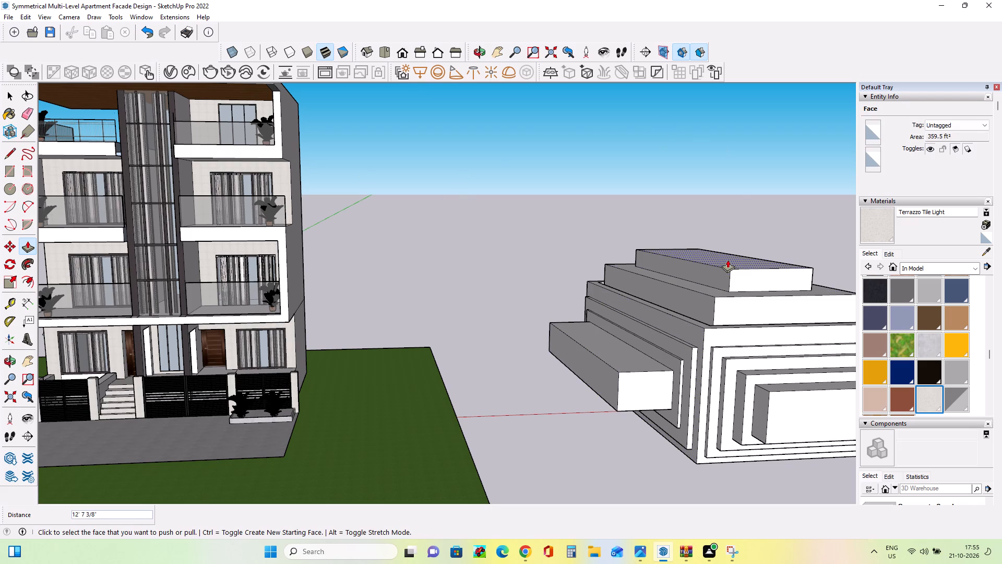
# Raise the top of the roof's uppermost block about another 1' 11".
pyautogui.click(727, 260)
pyautogui.click(729, 251)
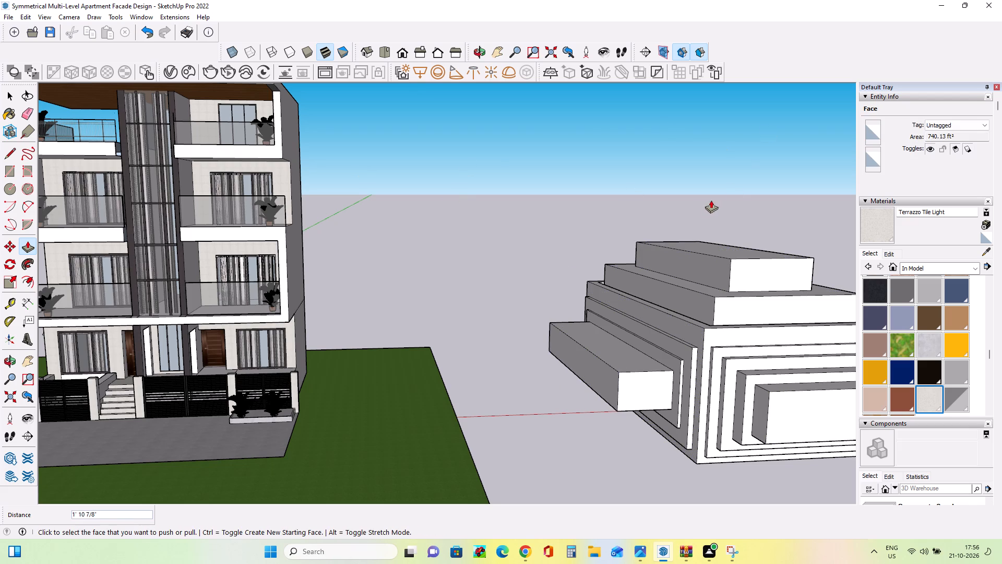
# Pull the front face's innermost border out about 1' 10" and the next border outside it out about 1' 8".
pyautogui.click(748, 383)
pyautogui.click(751, 391)
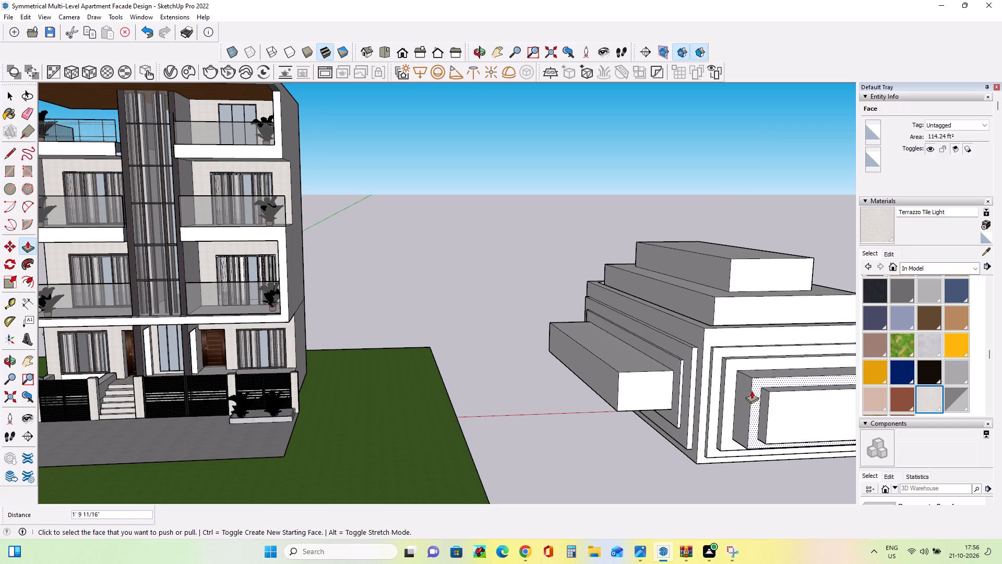
pyautogui.click(732, 377)
pyautogui.click(734, 384)
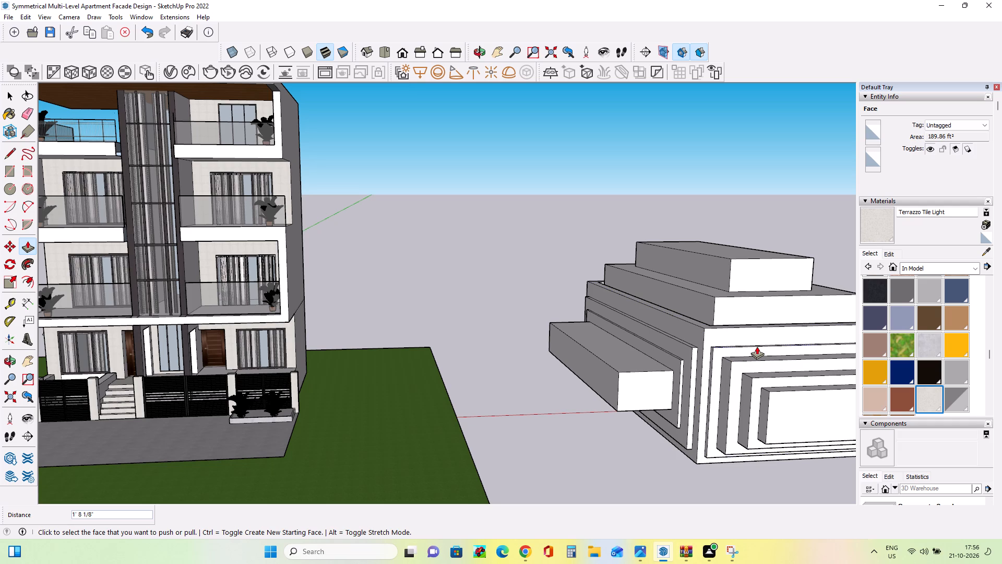
# Raise the top of the block projecting from the side face and extend its front end about 1' 4".
pyautogui.click(625, 358)
pyautogui.click(625, 352)
pyautogui.click(632, 394)
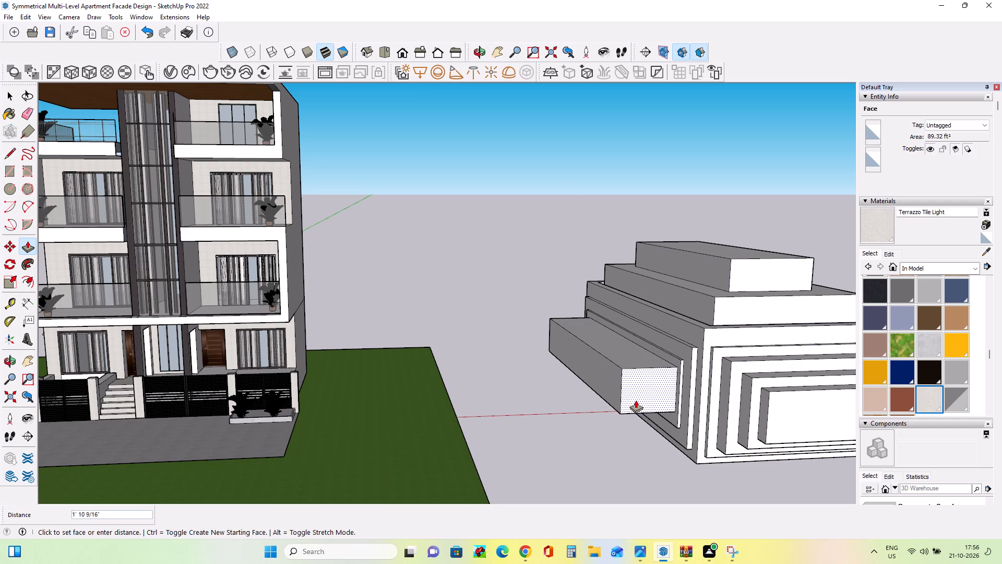
pyautogui.click(634, 397)
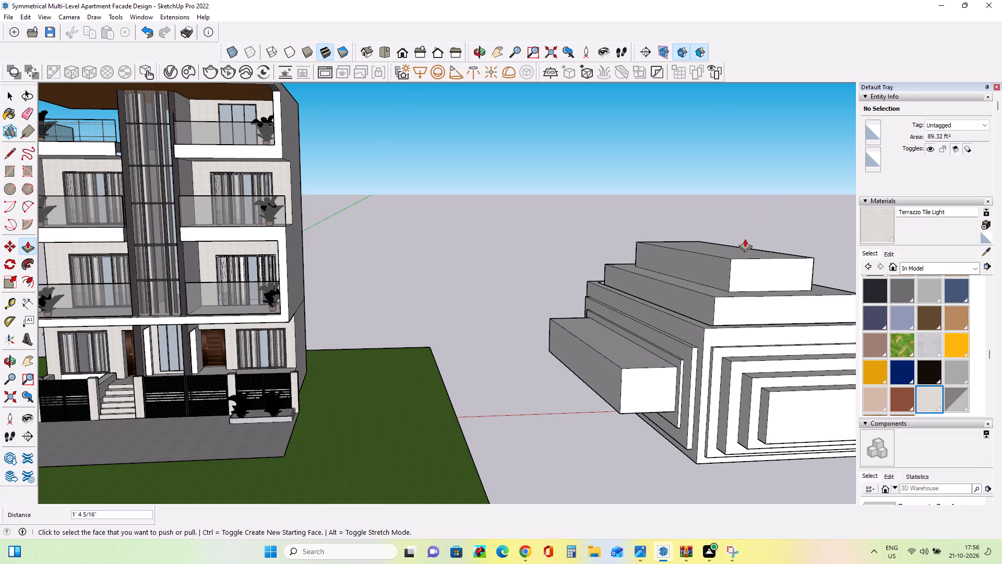
# Extend the roof's uppermost block about 1' 6" at its front face and pull out its long side facing the apartment building.
pyautogui.click(753, 274)
pyautogui.click(756, 280)
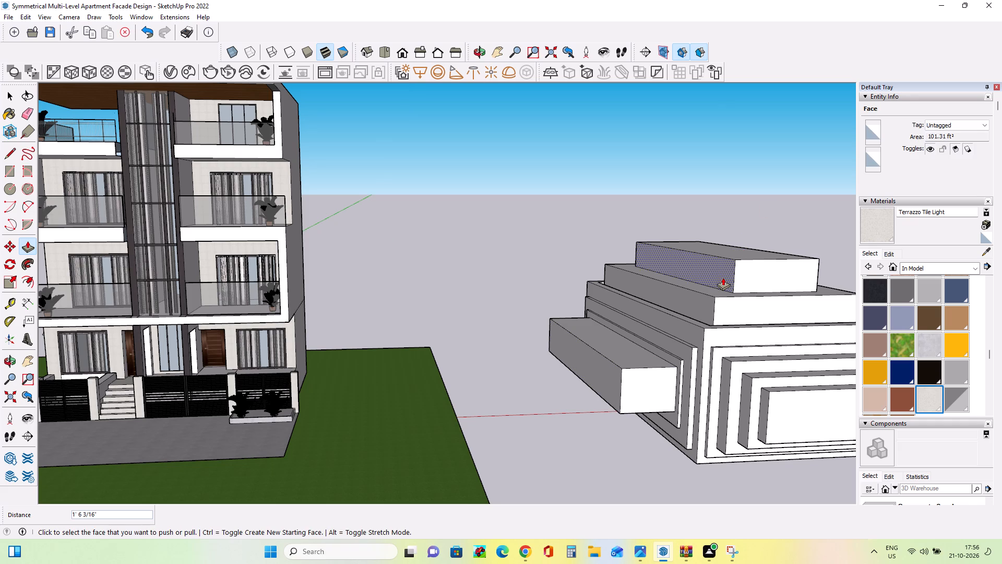
pyautogui.click(723, 277)
pyautogui.click(716, 281)
# Pull the opposite long side of the roof's uppermost block out about 2' 4".
pyautogui.moveTo(752, 279); pyautogui.dragTo(748, 356, button='middle')
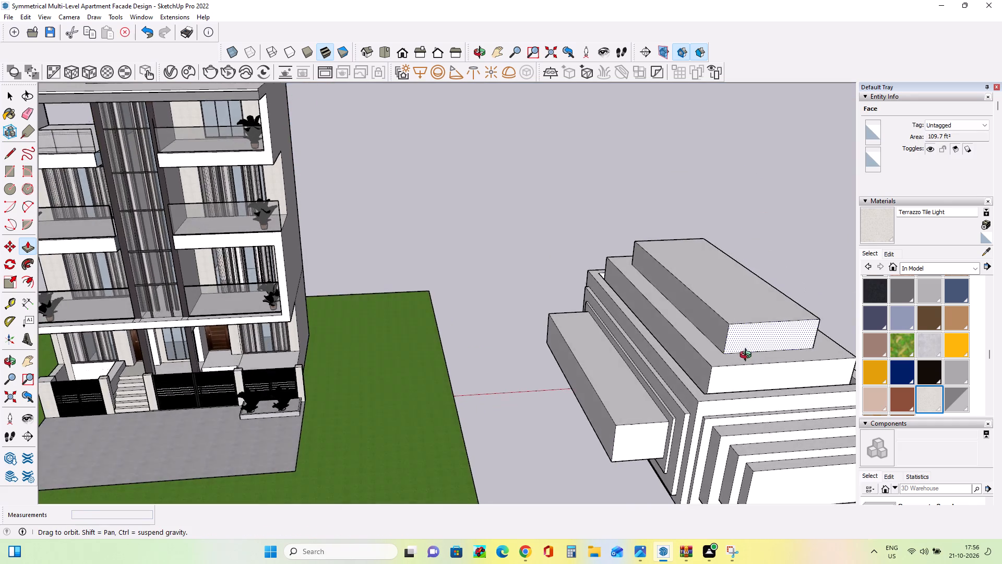
pyautogui.moveTo(748, 356); pyautogui.dragTo(649, 348, button='middle')
pyautogui.scroll(-4, 649, 348)
pyautogui.moveTo(826, 393); pyautogui.dragTo(670, 383, button='middle')
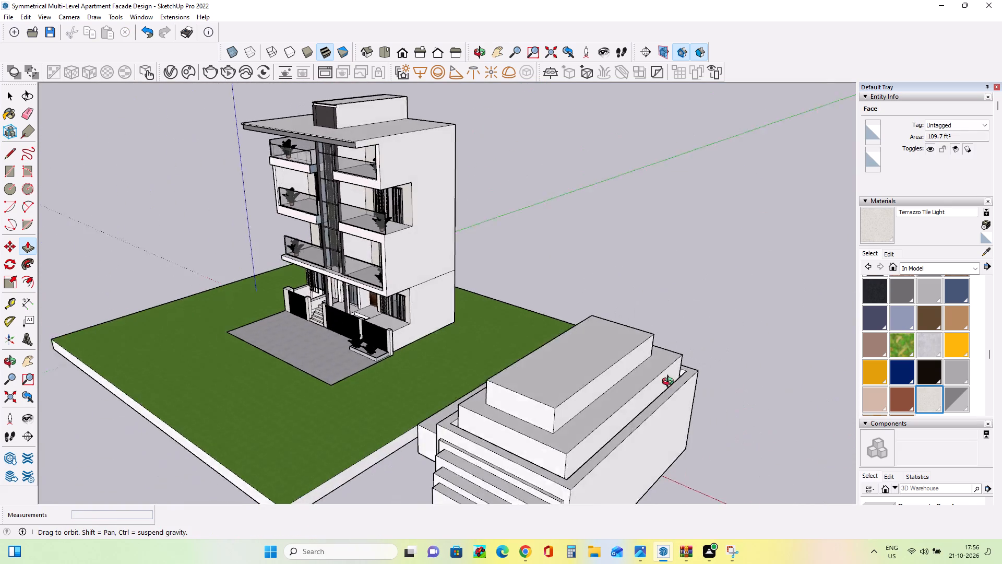
pyautogui.moveTo(670, 383); pyautogui.dragTo(666, 383, button='middle')
pyautogui.click(590, 359)
pyautogui.click(597, 364)
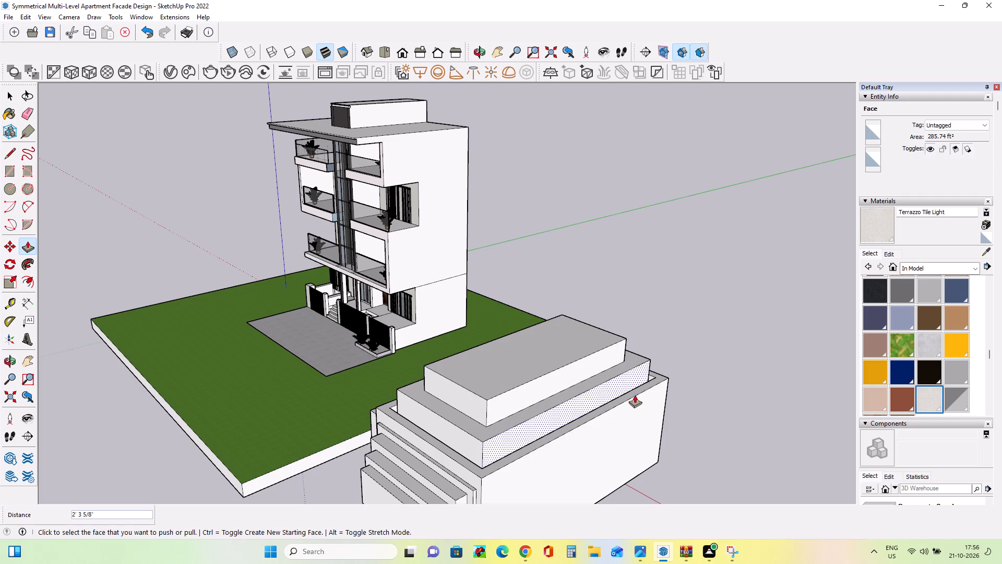
# Pull the box's plain long side wall, facing away from the apartment building, out about 2' 10 1/2".
pyautogui.click(640, 413)
pyautogui.click(650, 419)
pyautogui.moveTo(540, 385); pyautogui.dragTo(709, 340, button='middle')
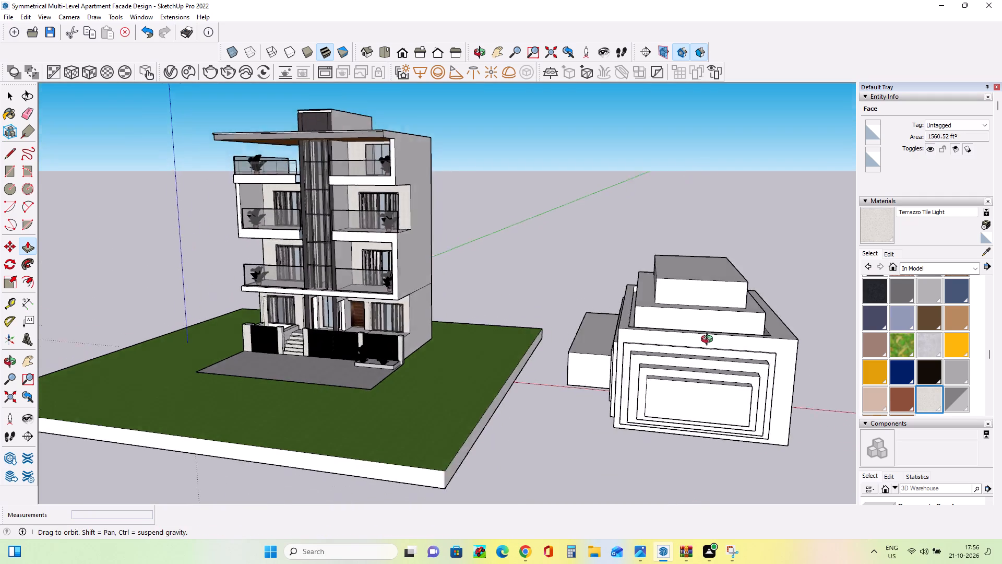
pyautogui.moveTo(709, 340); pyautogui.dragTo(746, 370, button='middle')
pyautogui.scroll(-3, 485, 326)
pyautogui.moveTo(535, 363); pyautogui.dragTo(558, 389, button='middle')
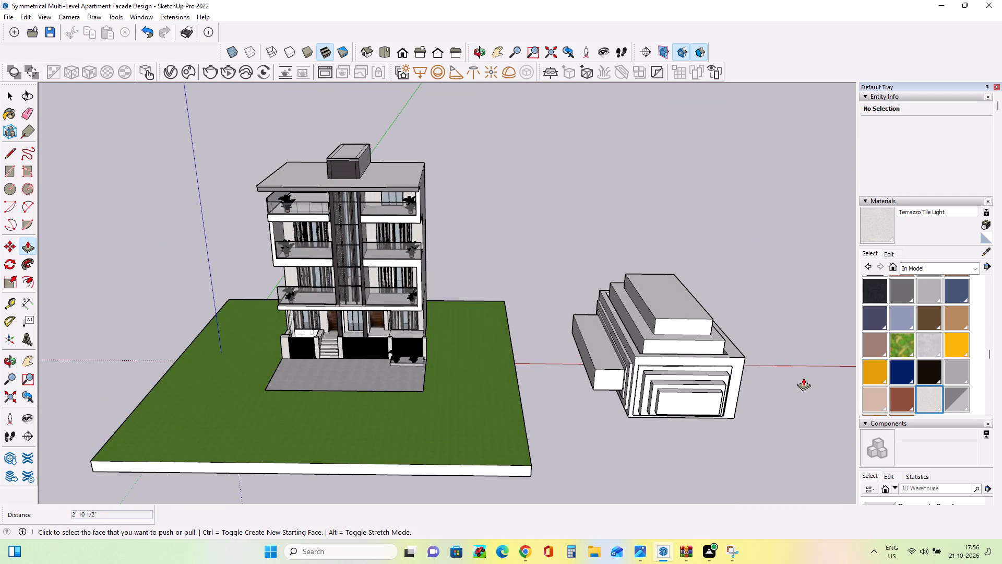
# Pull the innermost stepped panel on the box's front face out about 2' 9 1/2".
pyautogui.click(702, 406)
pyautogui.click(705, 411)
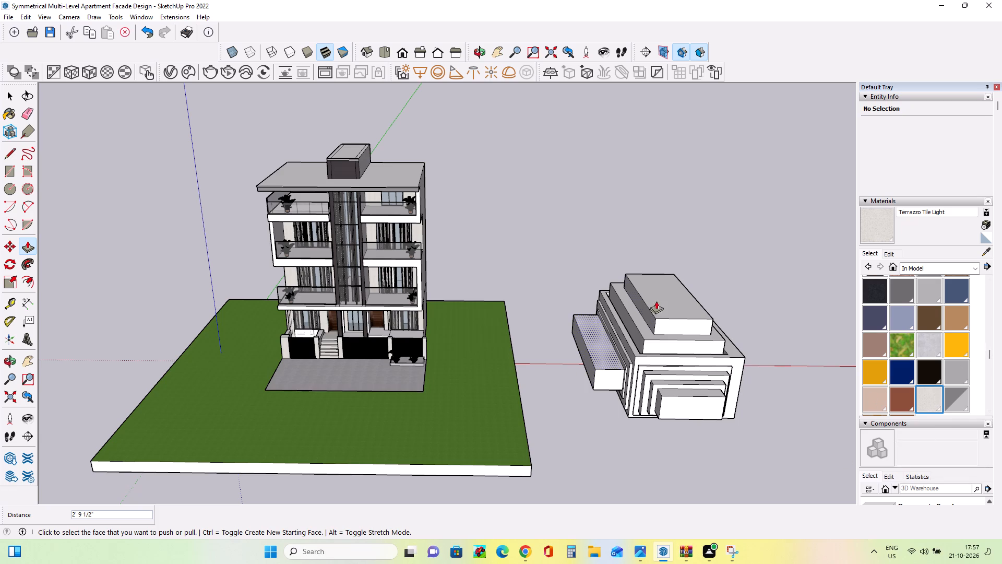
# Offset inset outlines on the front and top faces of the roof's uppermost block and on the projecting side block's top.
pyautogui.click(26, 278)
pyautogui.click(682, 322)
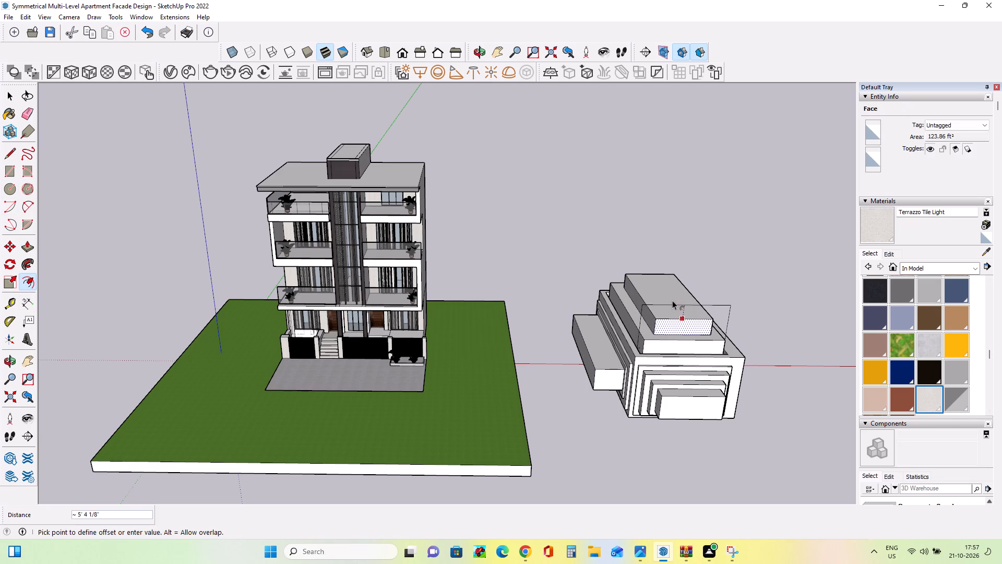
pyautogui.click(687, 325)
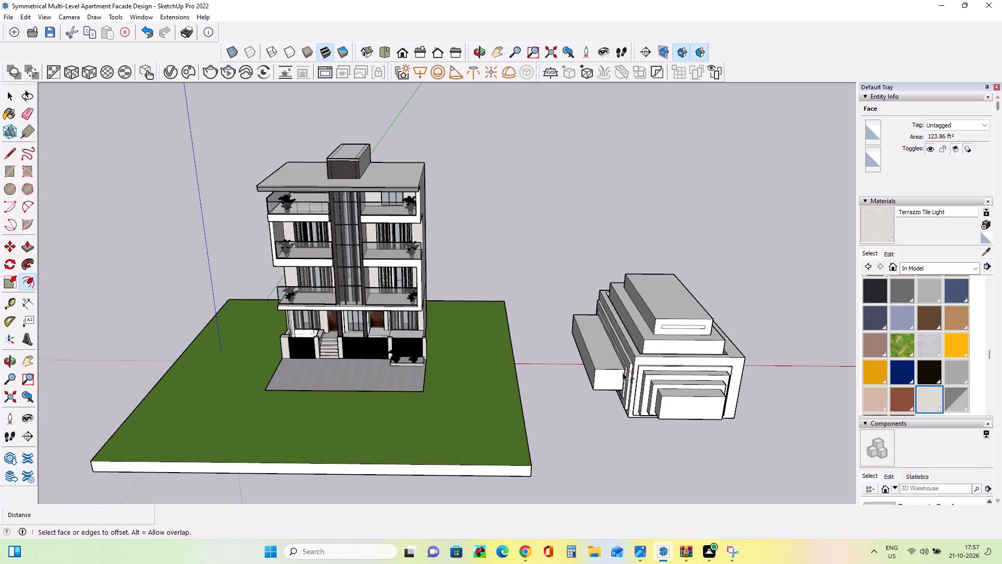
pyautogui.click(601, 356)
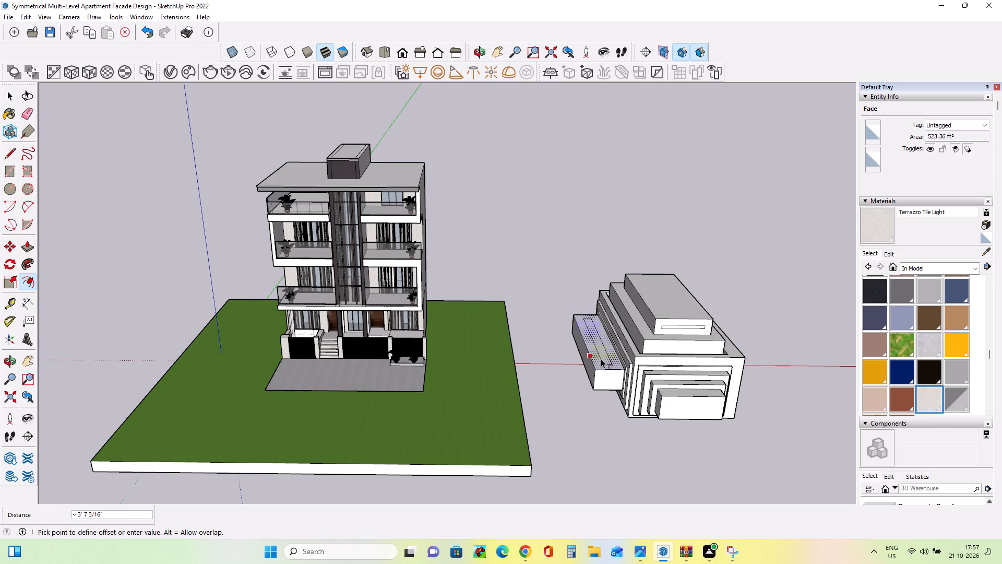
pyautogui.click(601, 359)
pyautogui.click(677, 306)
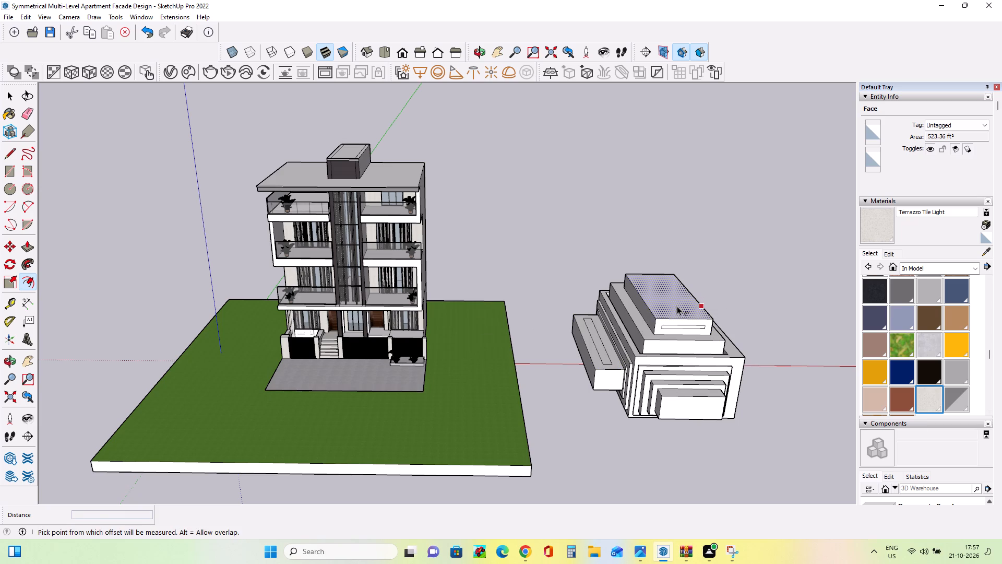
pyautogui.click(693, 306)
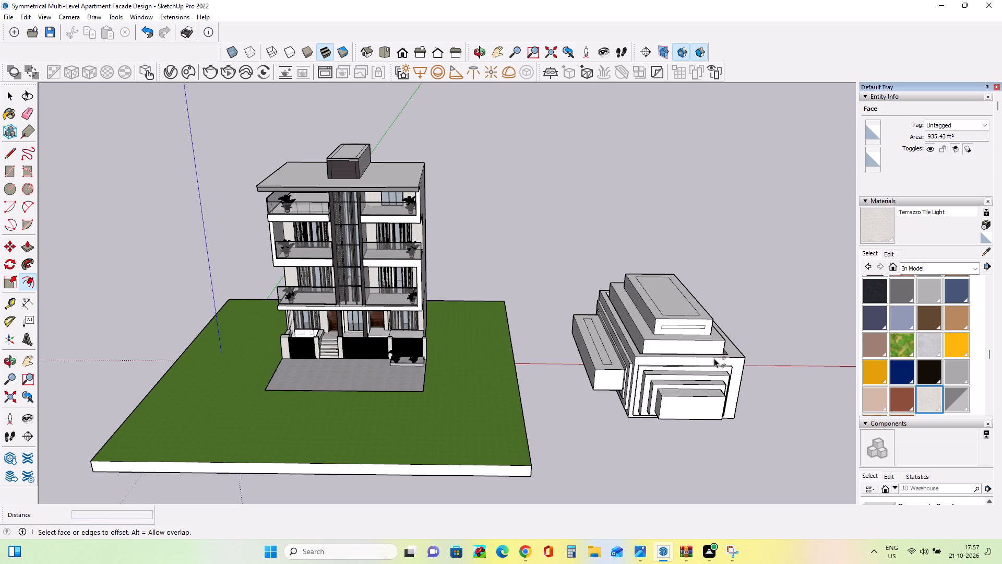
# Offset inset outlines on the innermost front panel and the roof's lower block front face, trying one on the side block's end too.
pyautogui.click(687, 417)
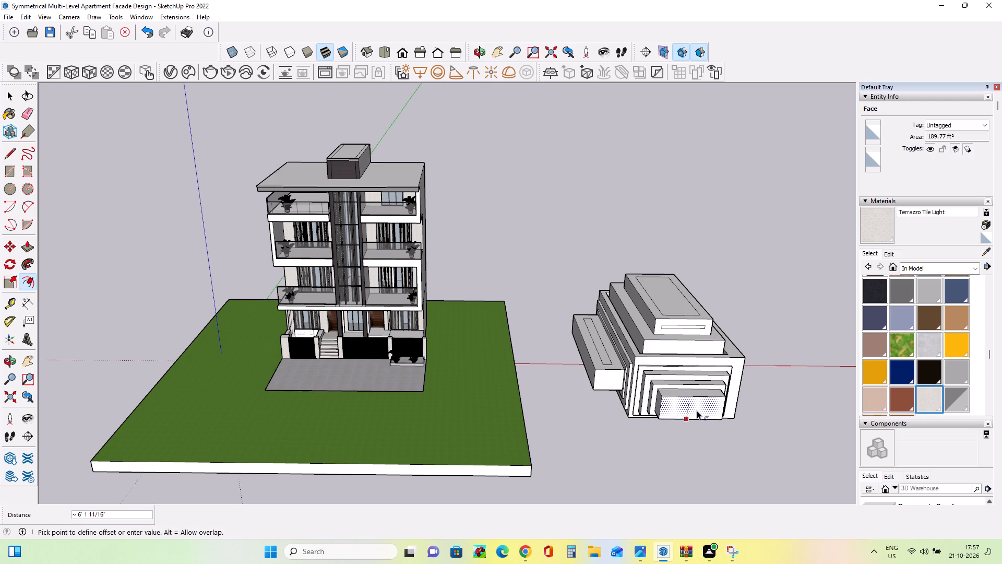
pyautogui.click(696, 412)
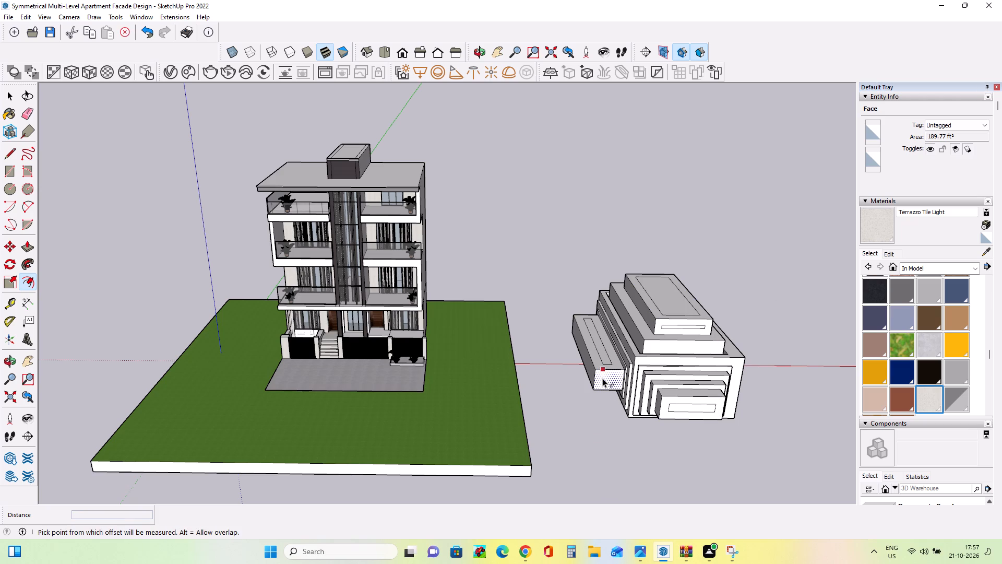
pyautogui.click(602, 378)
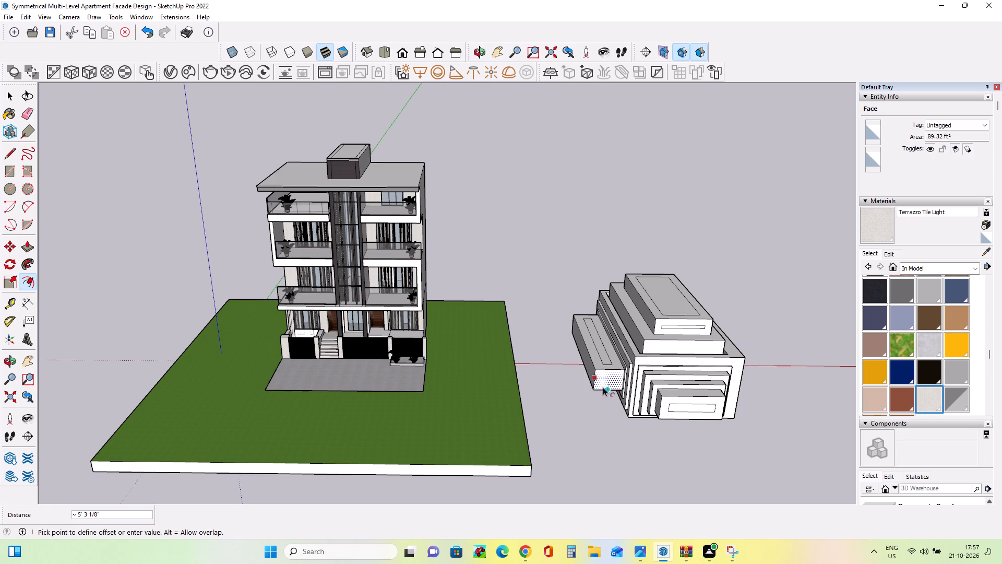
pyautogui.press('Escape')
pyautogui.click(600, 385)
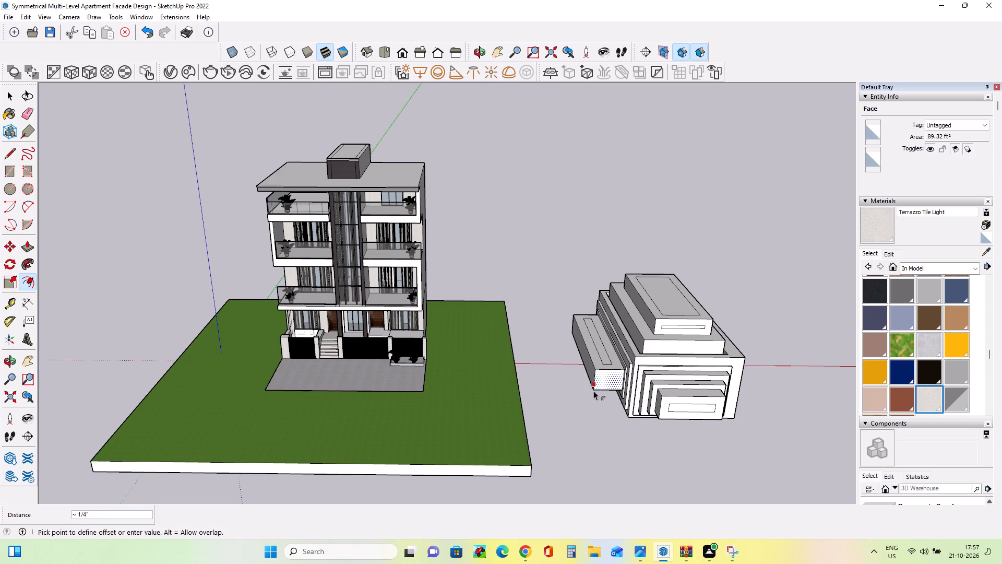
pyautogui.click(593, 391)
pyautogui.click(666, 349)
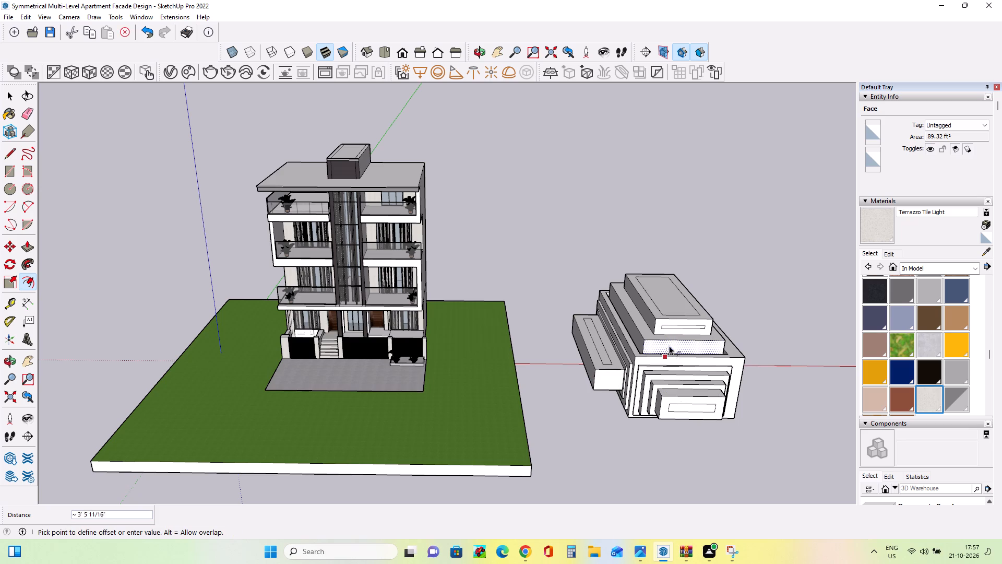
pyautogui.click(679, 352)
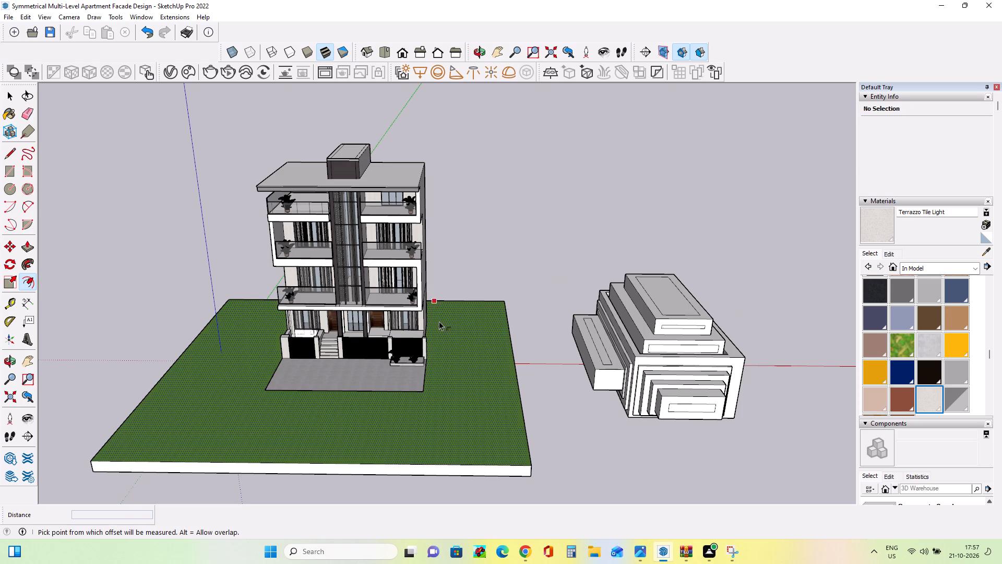
# Examine the apartment building's front facade up close and compare it with the stepped box beside it.
pyautogui.moveTo(443, 320); pyautogui.dragTo(473, 291, button='middle')
pyautogui.scroll(4, 377, 290)
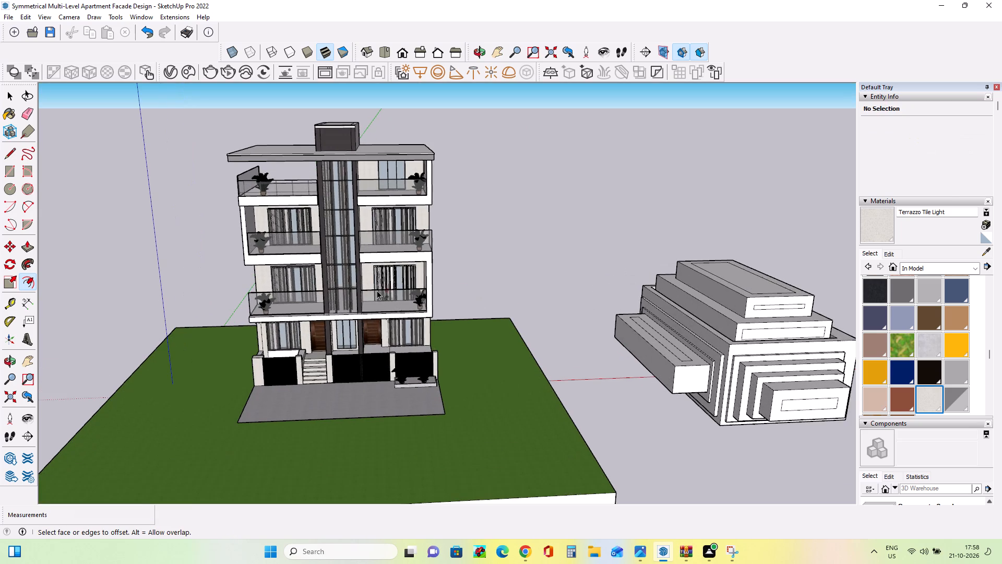
pyautogui.scroll(2, 377, 290)
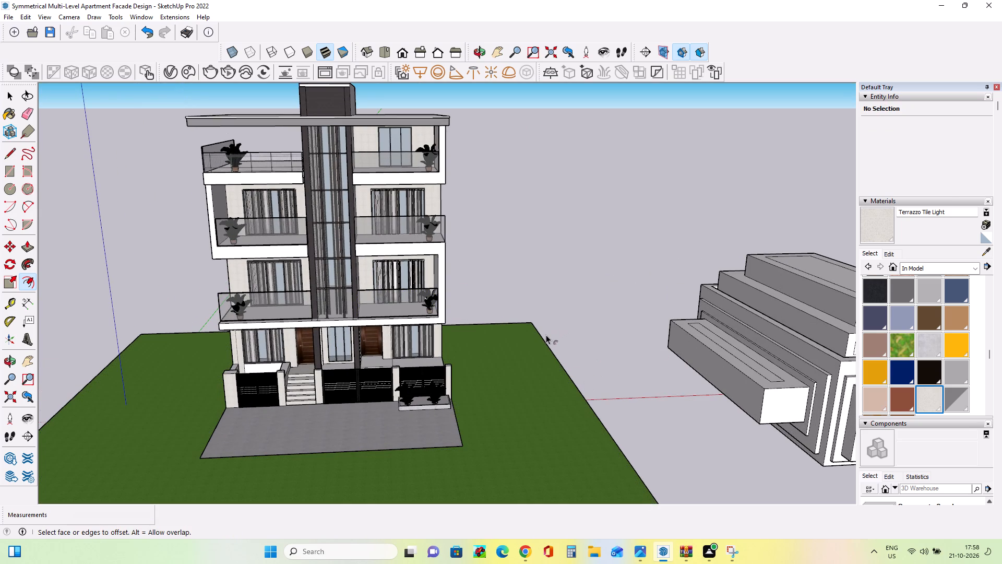
pyautogui.click(26, 362)
pyautogui.moveTo(244, 351); pyautogui.dragTo(319, 381)
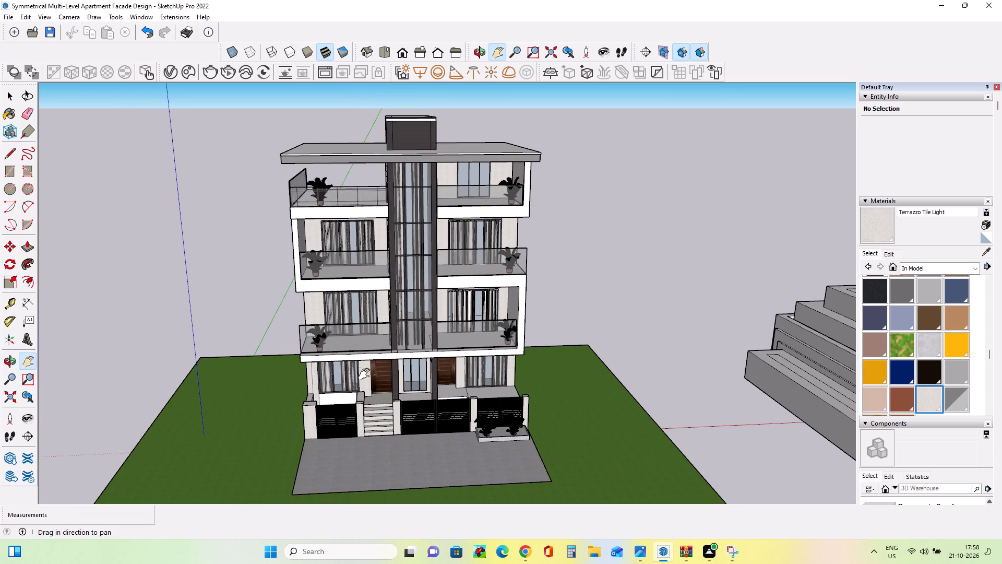
pyautogui.moveTo(373, 374); pyautogui.dragTo(370, 360, button='middle')
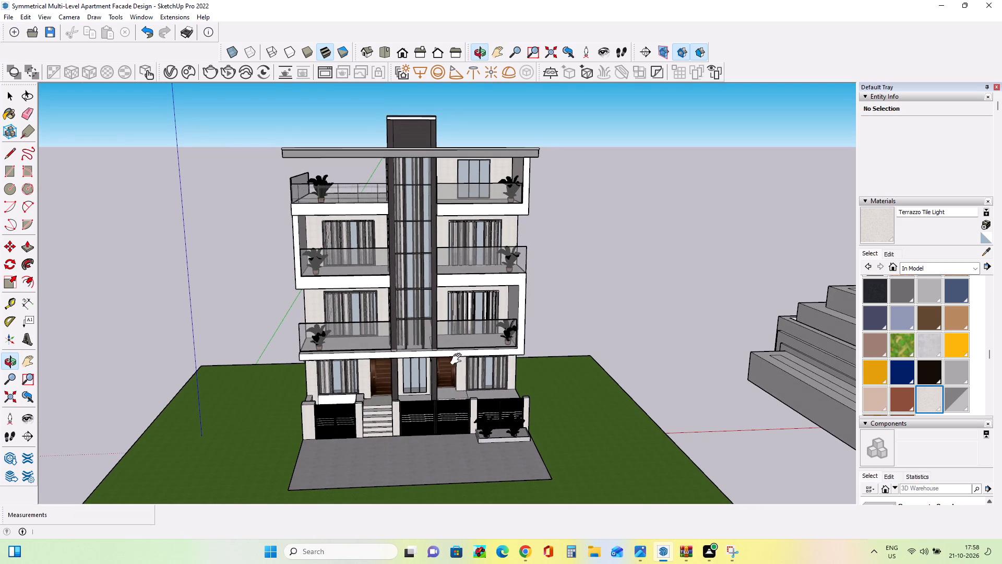
pyautogui.moveTo(459, 359); pyautogui.dragTo(472, 372)
pyautogui.moveTo(496, 375); pyautogui.dragTo(469, 340, button='middle')
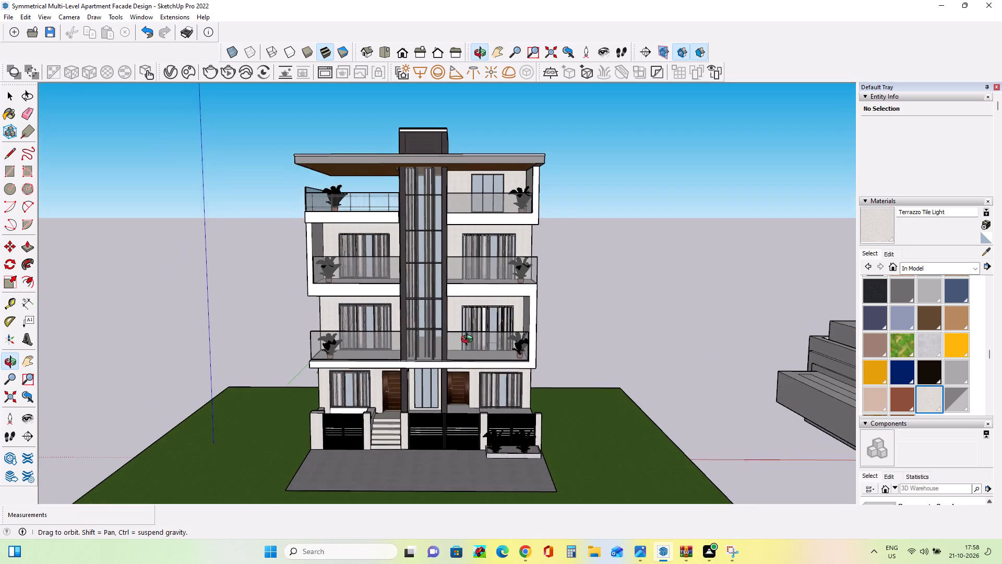
pyautogui.moveTo(469, 340); pyautogui.dragTo(470, 340, button='middle')
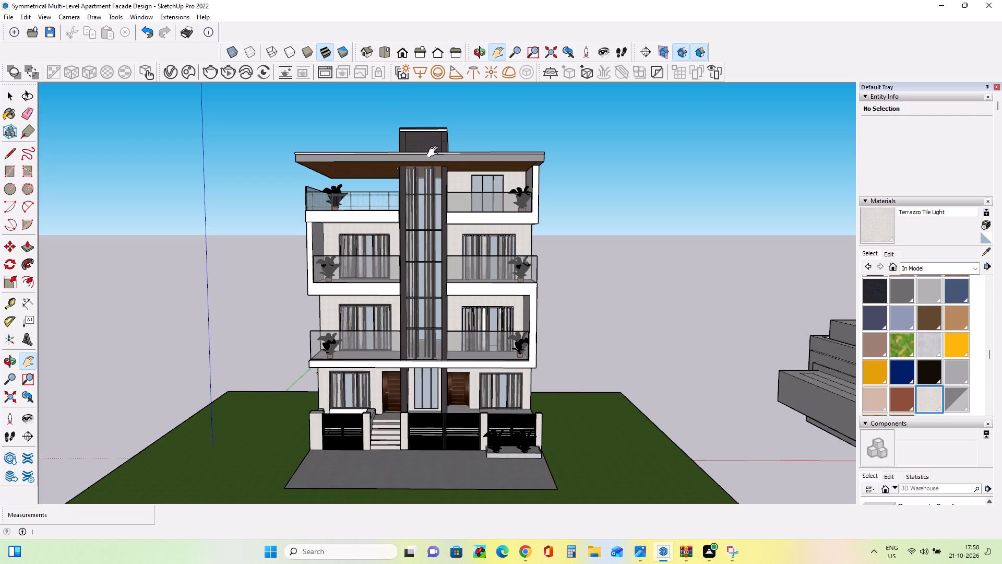
pyautogui.moveTo(427, 192); pyautogui.dragTo(289, 171)
pyautogui.moveTo(413, 199); pyautogui.dragTo(362, 168)
pyautogui.moveTo(539, 226); pyautogui.dragTo(542, 260, button='middle')
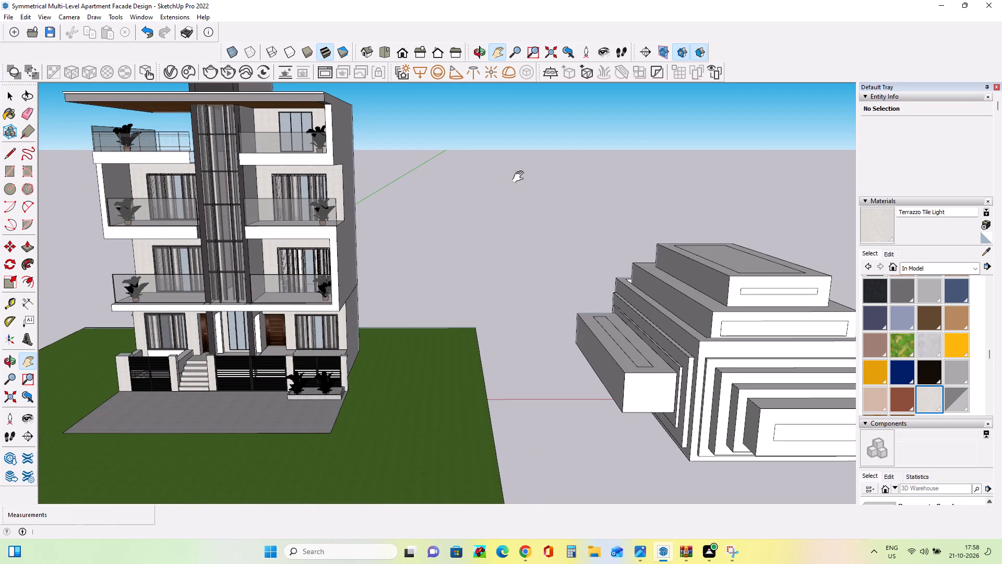
pyautogui.scroll(-7, 638, 207)
pyautogui.moveTo(640, 265); pyautogui.dragTo(648, 288, button='middle')
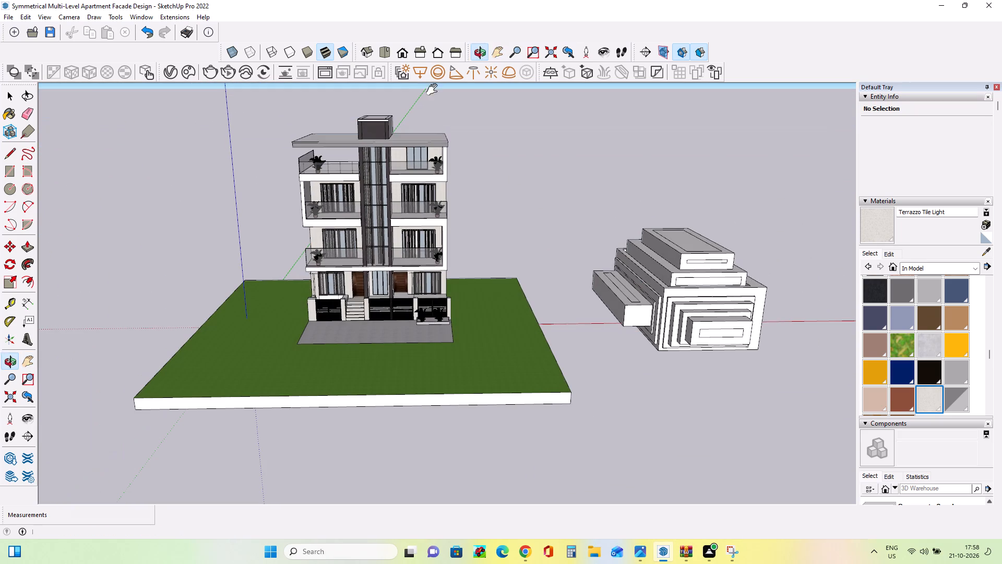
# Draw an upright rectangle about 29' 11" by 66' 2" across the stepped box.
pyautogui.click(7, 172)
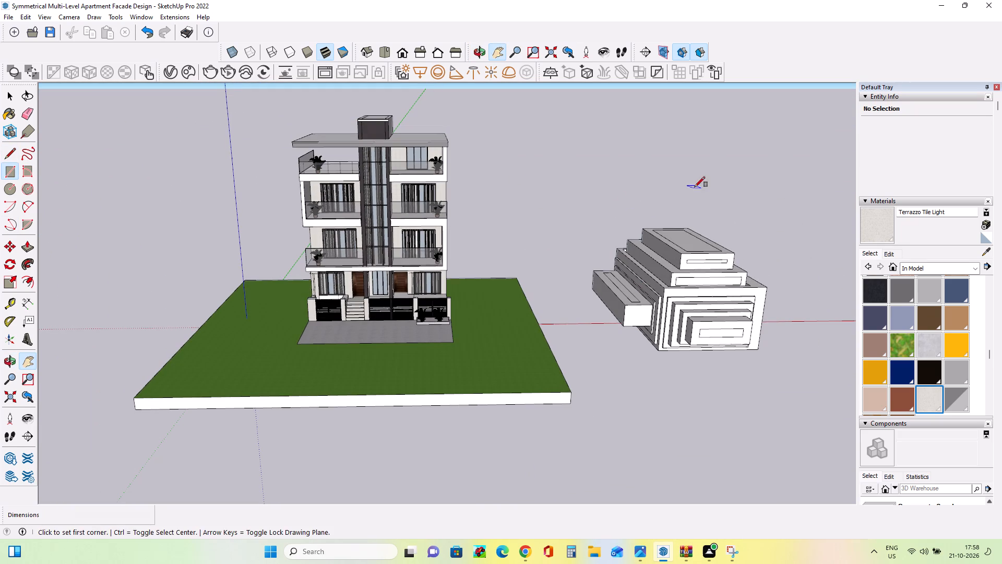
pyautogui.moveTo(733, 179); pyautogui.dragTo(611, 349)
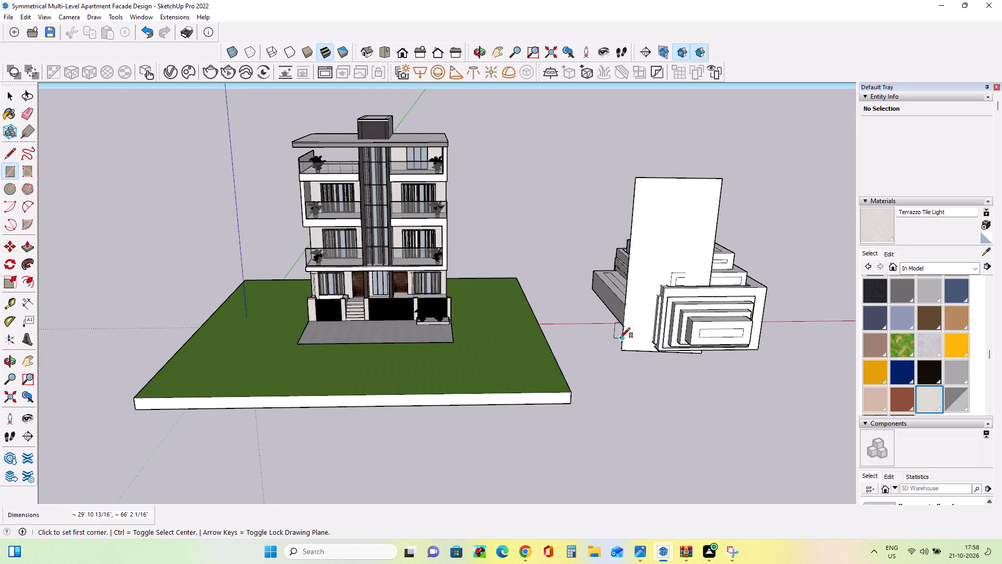
# Delete the stepped box and the upright rectangle beside the apartment building, including the leftover edges.
pyautogui.click(13, 99)
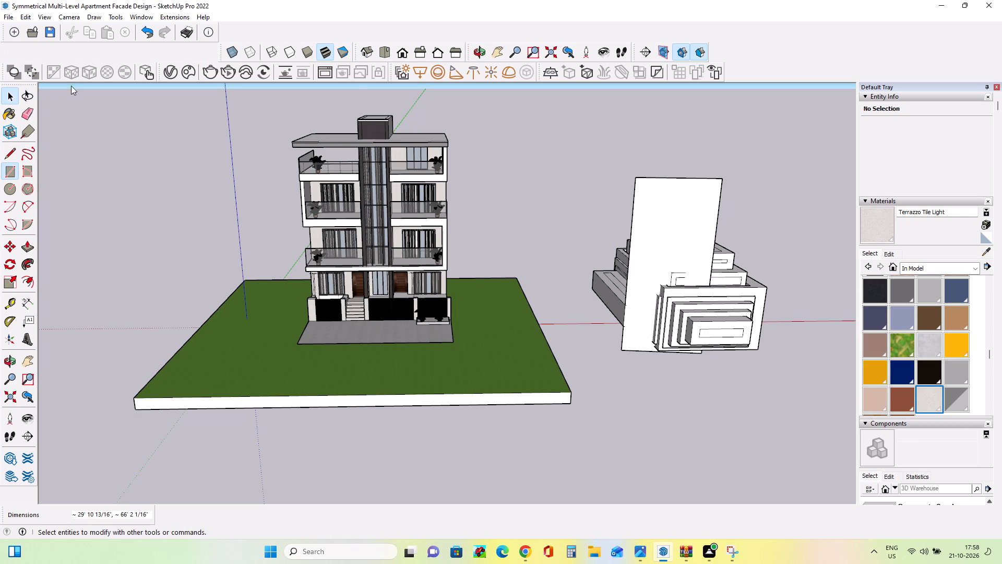
pyautogui.moveTo(748, 131); pyautogui.dragTo(613, 374)
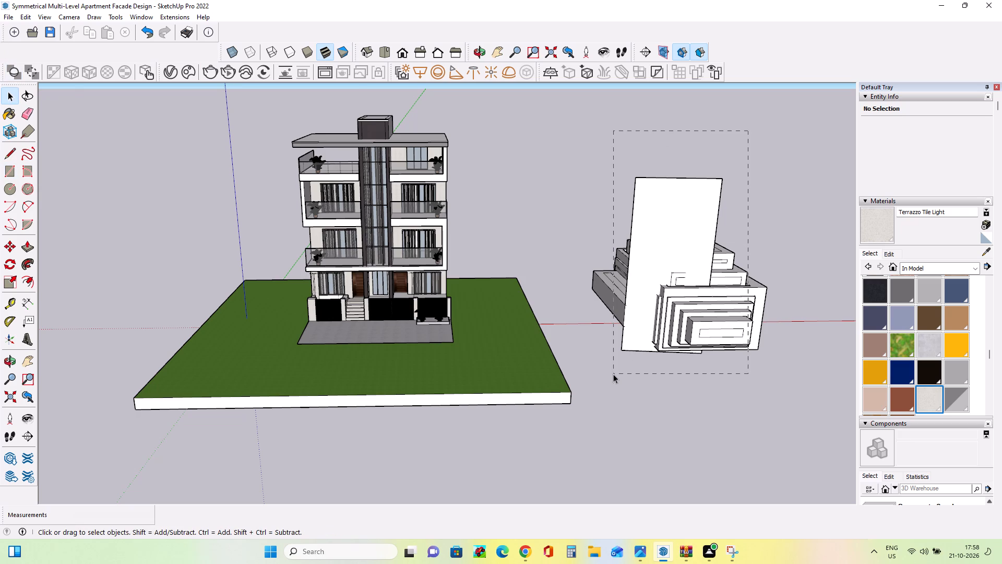
pyautogui.moveTo(613, 374); pyautogui.dragTo(613, 374)
pyautogui.moveTo(796, 297); pyautogui.dragTo(800, 309, button='middle')
pyautogui.press('Delete')
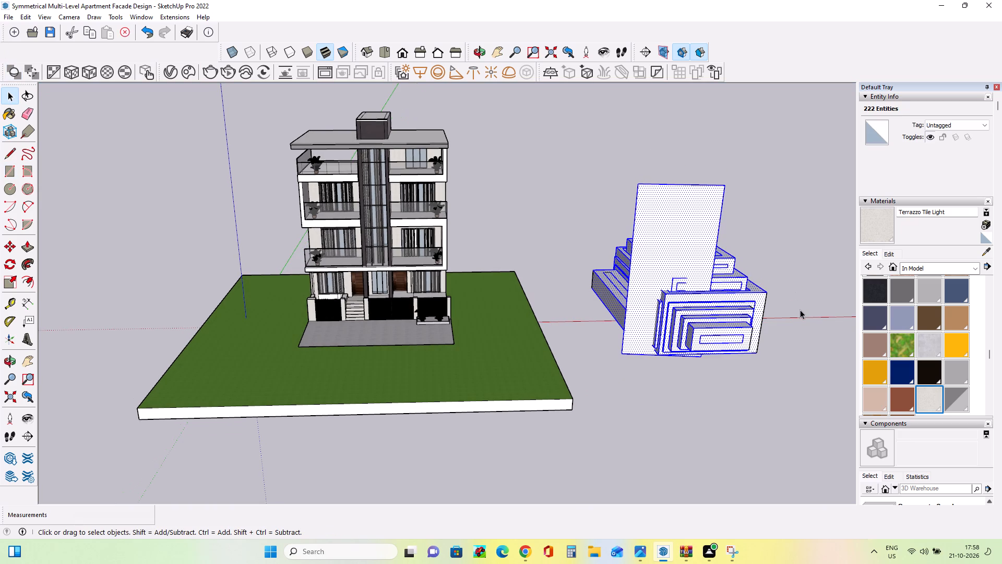
pyautogui.moveTo(802, 204); pyautogui.dragTo(588, 343)
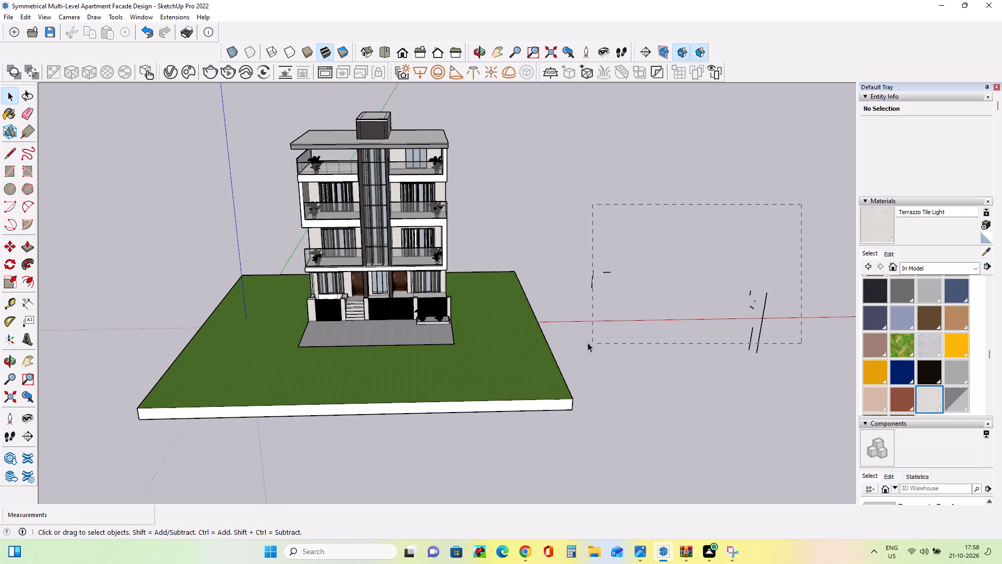
pyautogui.moveTo(588, 343); pyautogui.dragTo(580, 343)
pyautogui.press('Delete')
# Examine the apartment building's full front facade from a low, nearly frontal viewpoint.
pyautogui.moveTo(641, 321); pyautogui.dragTo(636, 308, button='middle')
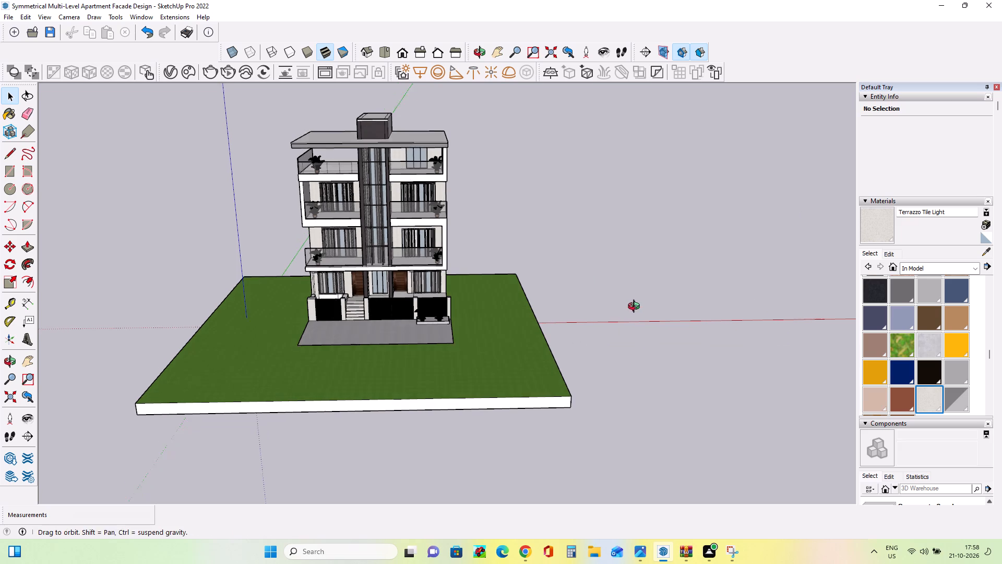
pyautogui.moveTo(636, 308); pyautogui.dragTo(637, 307, button='middle')
pyautogui.scroll(6, 398, 215)
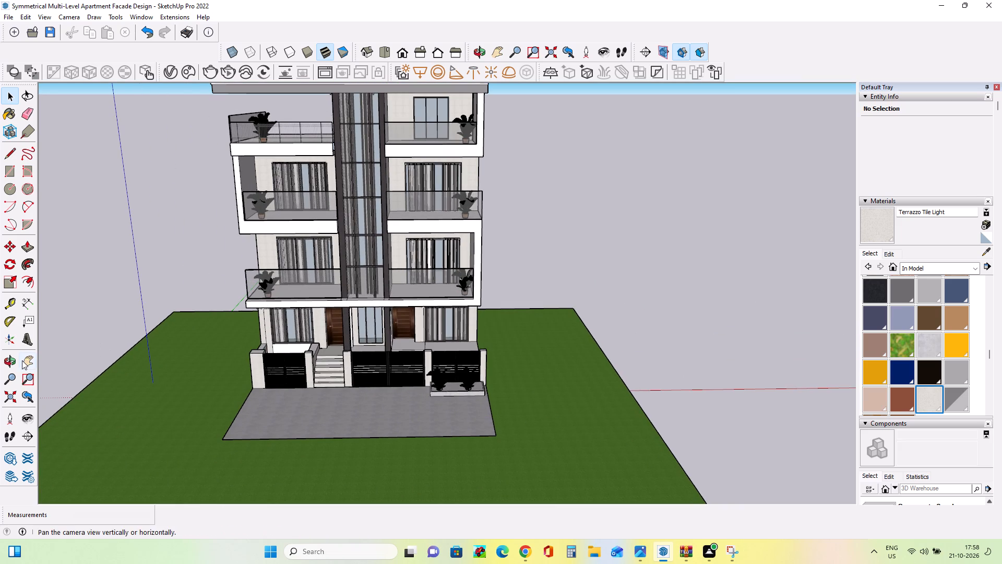
pyautogui.click(22, 360)
pyautogui.moveTo(319, 302); pyautogui.dragTo(404, 357)
pyautogui.moveTo(458, 326); pyautogui.dragTo(463, 290, button='middle')
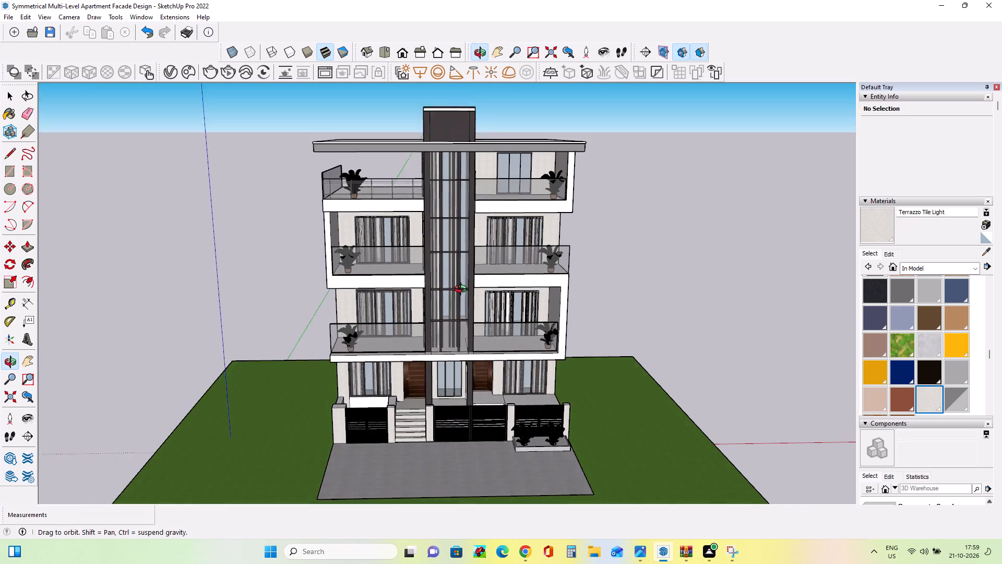
pyautogui.moveTo(463, 290); pyautogui.dragTo(468, 277, button='middle')
pyautogui.moveTo(435, 289); pyautogui.dragTo(426, 286, button='middle')
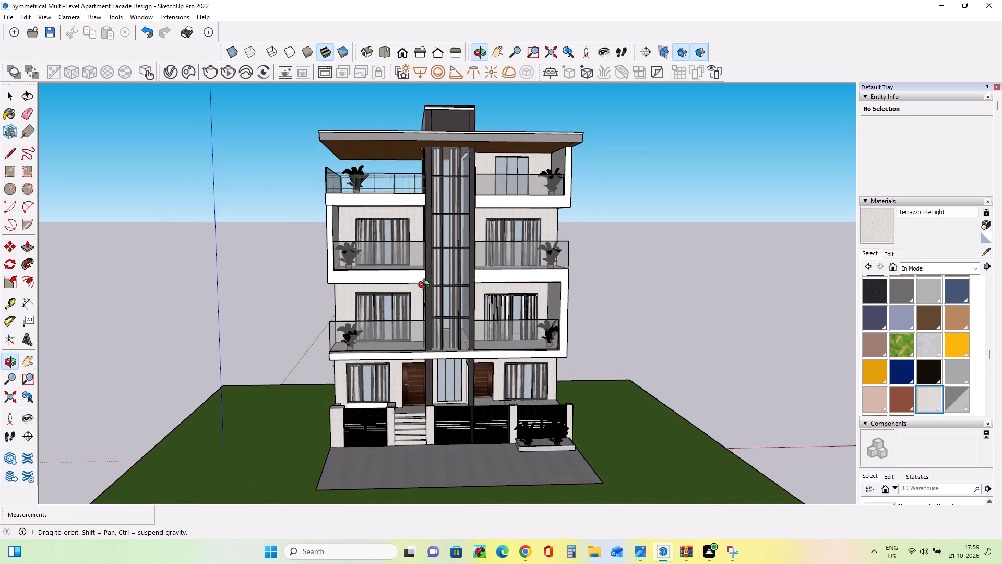
pyautogui.moveTo(426, 286); pyautogui.dragTo(425, 286, button='middle')
pyautogui.scroll(1, 417, 232)
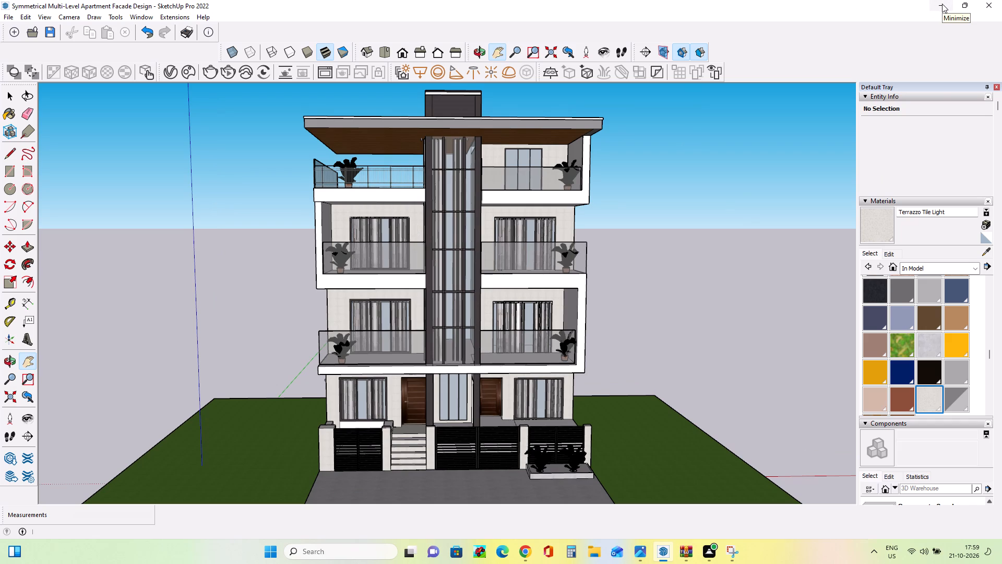
# Save the model and minimise its window.
pyautogui.hotkey('ctrl', 's')
pyautogui.click(938, 4)
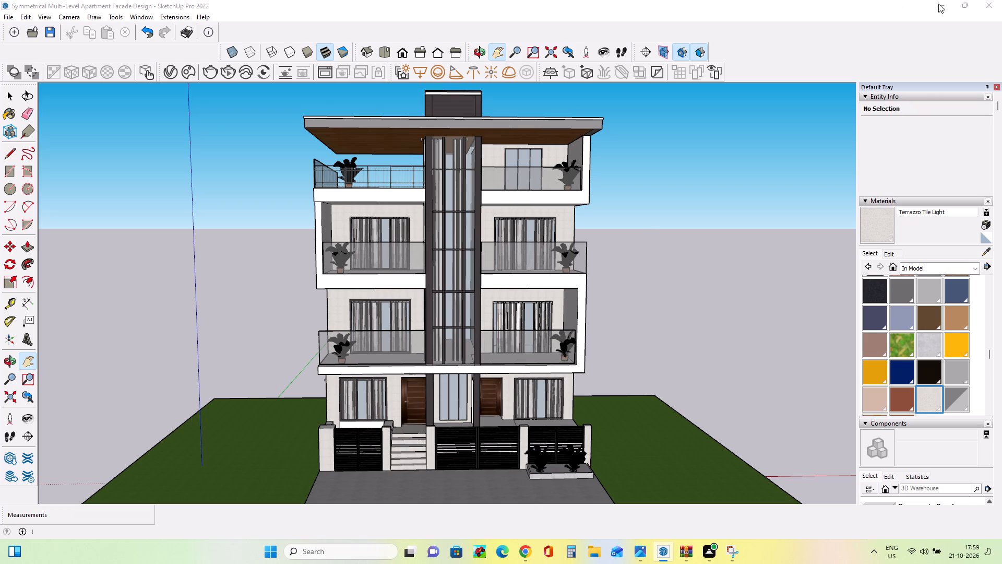